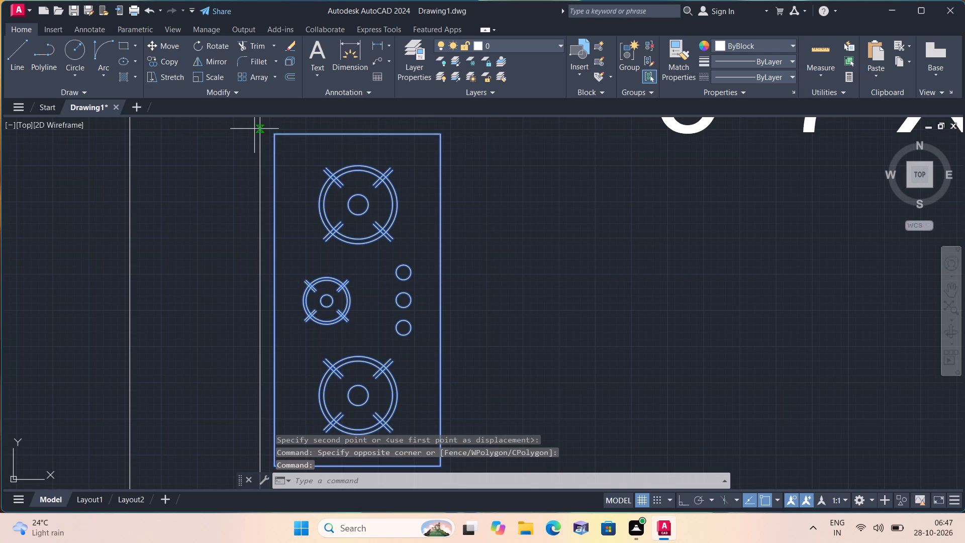
# Copy the stove from the 5'-7"X6'-0" kitchen to the west wall of Unit 3's 17'-7"X6'-0" kitchen.
pyautogui.click(329, 263)
pyautogui.scroll(-3, 329, 263)
pyautogui.moveTo(329, 249); pyautogui.dragTo(364, 448, button='middle')
pyautogui.scroll(-1, 366, 454)
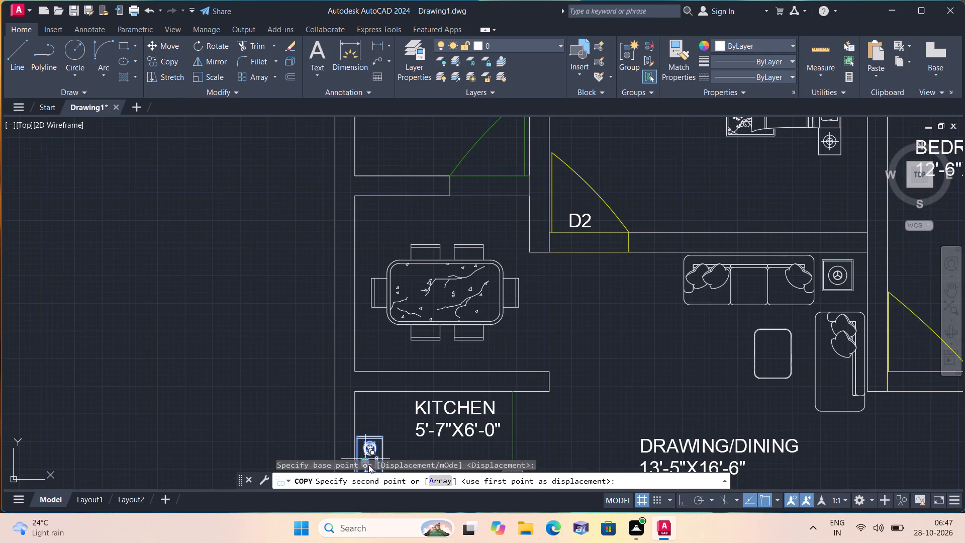
pyautogui.scroll(-3, 368, 465)
pyautogui.moveTo(388, 417); pyautogui.dragTo(379, 252, button='middle')
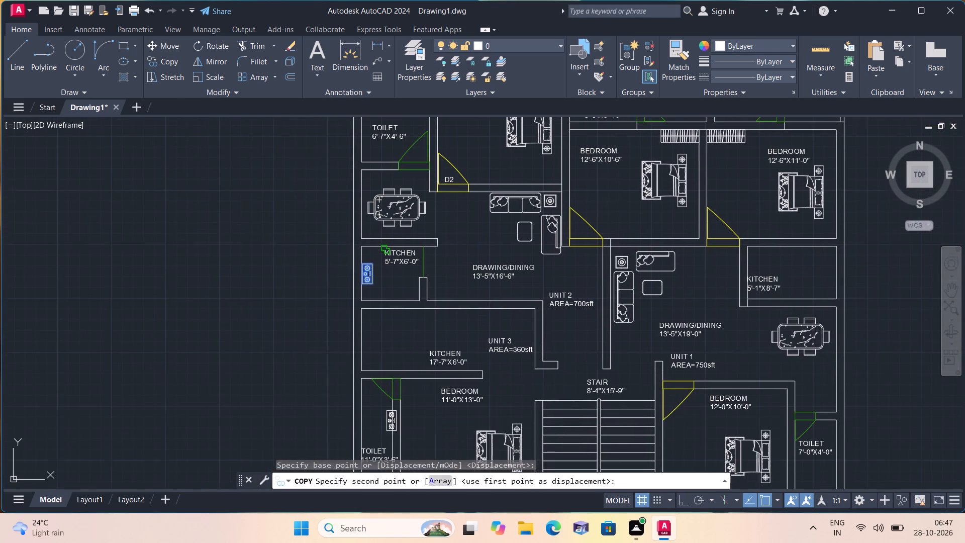
pyautogui.moveTo(410, 364); pyautogui.dragTo(411, 280, button='middle')
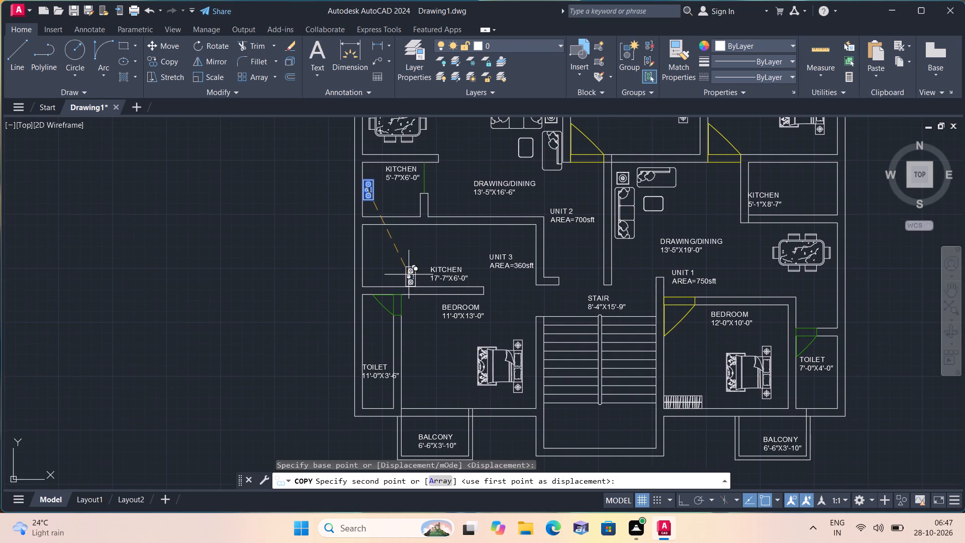
pyautogui.scroll(4, 375, 216)
pyautogui.moveTo(323, 279); pyautogui.dragTo(358, 195, button='middle')
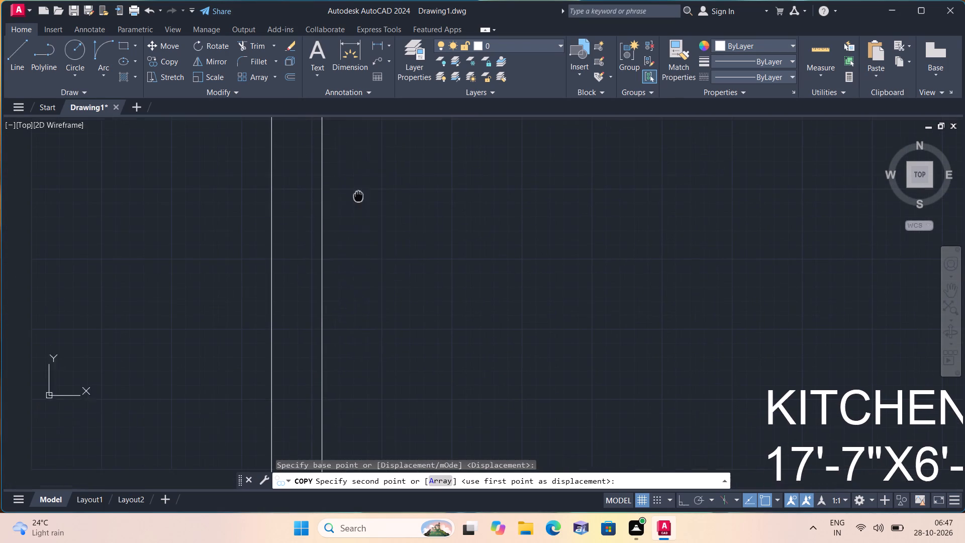
pyautogui.scroll(-1, 370, 314)
pyautogui.moveTo(370, 314); pyautogui.dragTo(370, 192, button='middle')
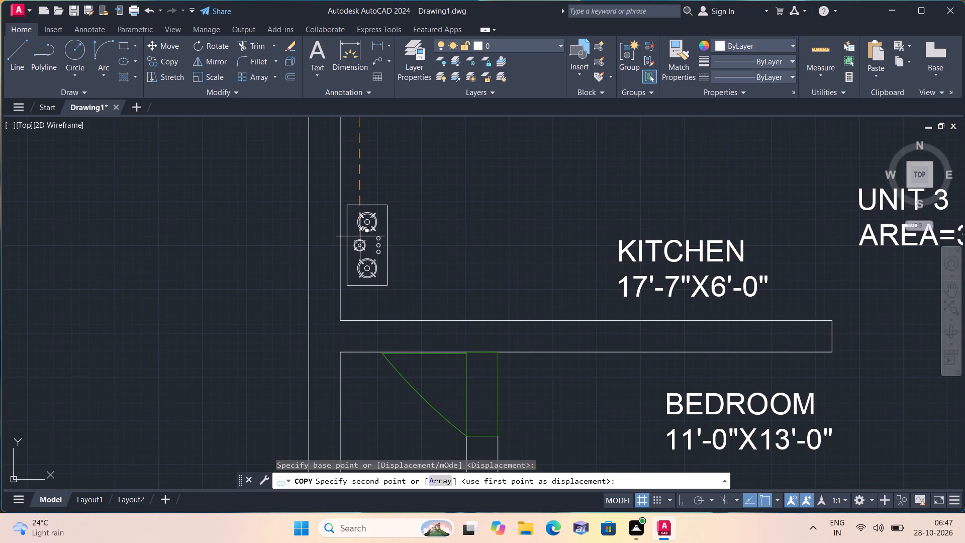
pyautogui.click(358, 235)
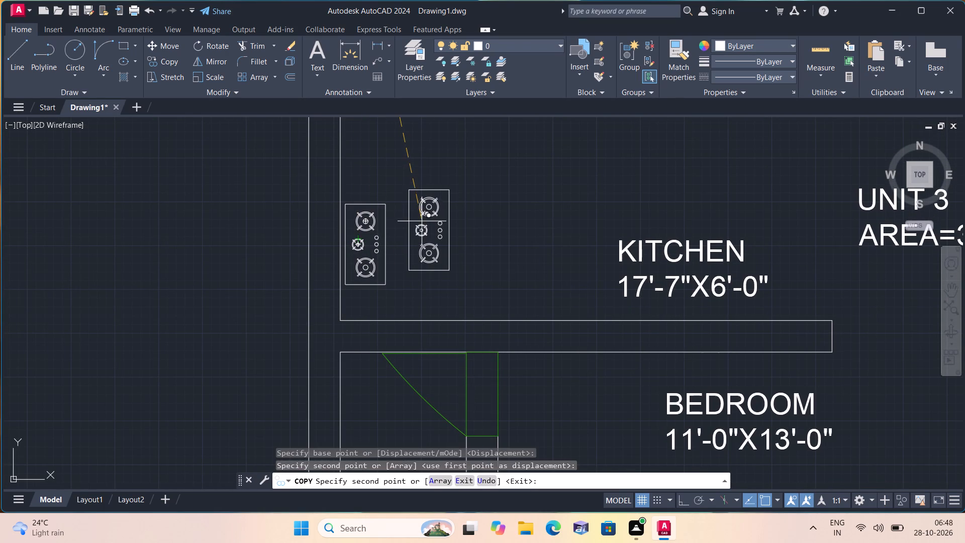
pyautogui.press('Escape')
# Scale down the loose double-bordered sink block whose drainboard is on its east side, outside the floor plan.
pyautogui.scroll(-2, 422, 220)
pyautogui.scroll(-1, 259, 241)
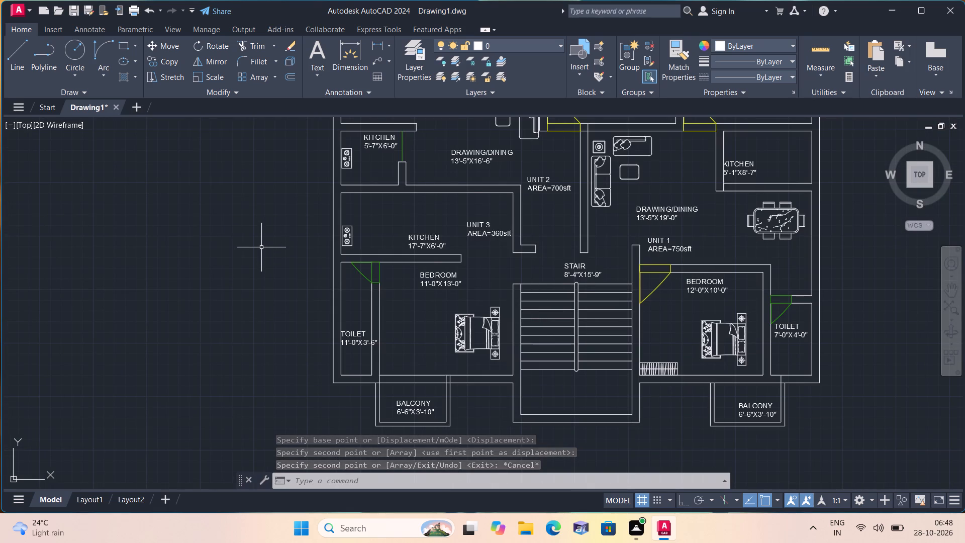
pyautogui.scroll(-2, 216, 251)
pyautogui.moveTo(166, 257); pyautogui.dragTo(348, 379, button='middle')
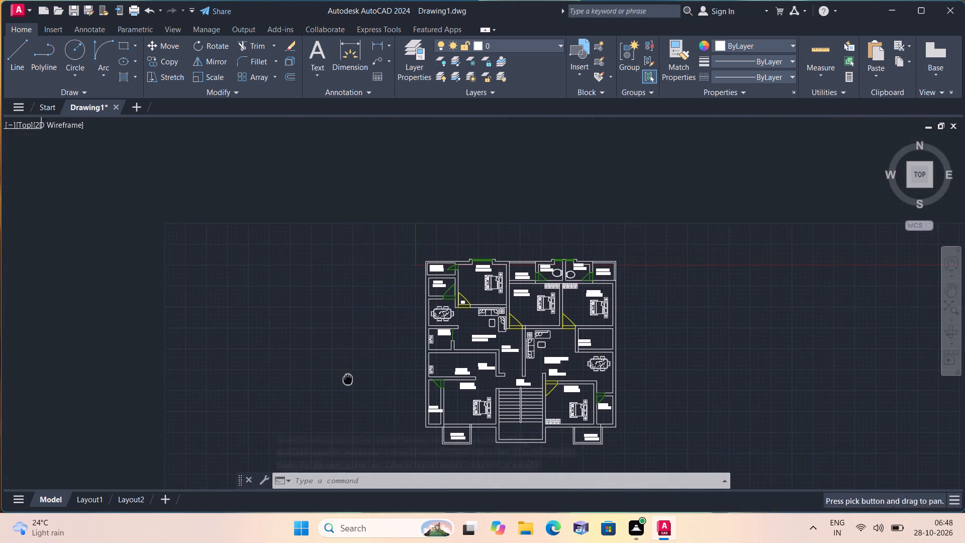
pyautogui.scroll(-2, 340, 372)
pyautogui.scroll(-1, 167, 238)
pyautogui.moveTo(165, 237); pyautogui.dragTo(336, 302, button='middle')
pyautogui.scroll(-1, 337, 303)
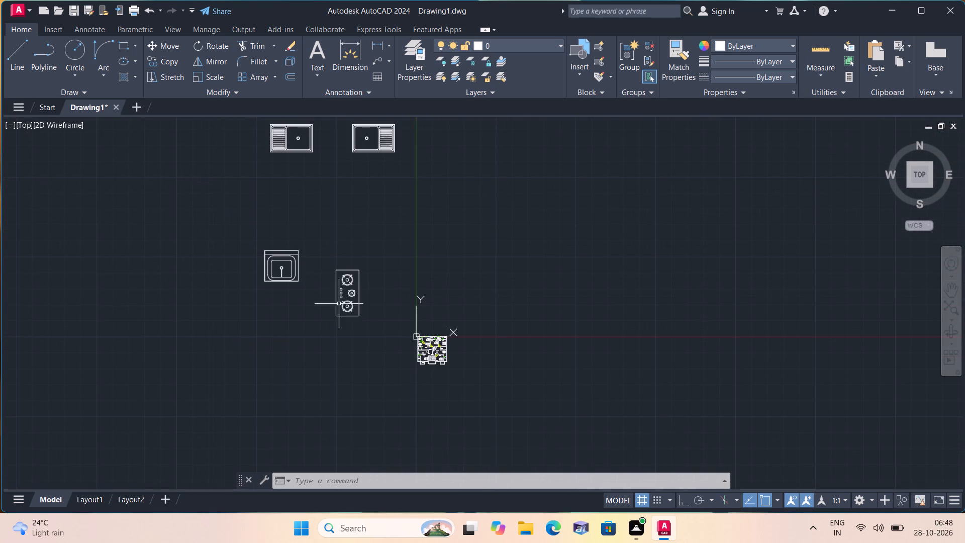
pyautogui.moveTo(343, 205); pyautogui.dragTo(363, 292, button='middle')
pyautogui.click(405, 230)
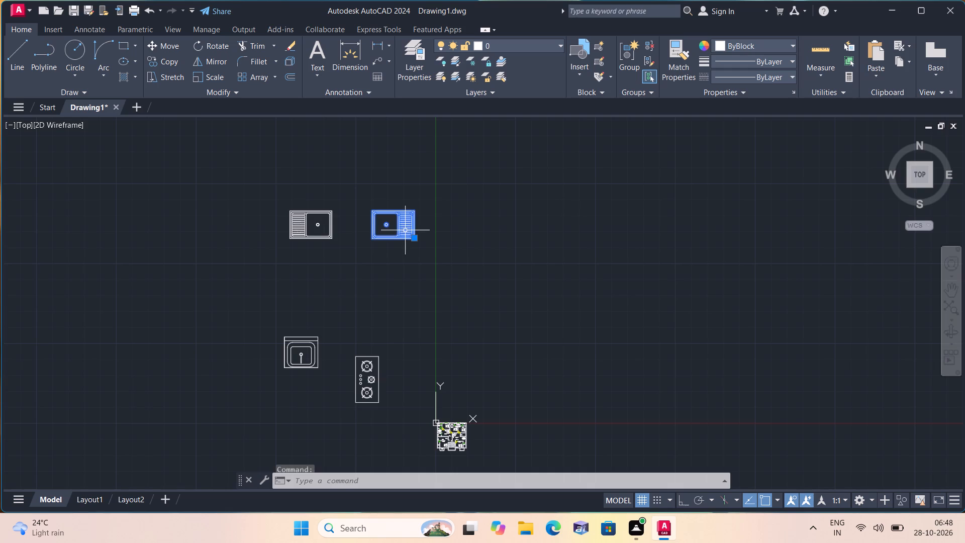
pyautogui.click(213, 74)
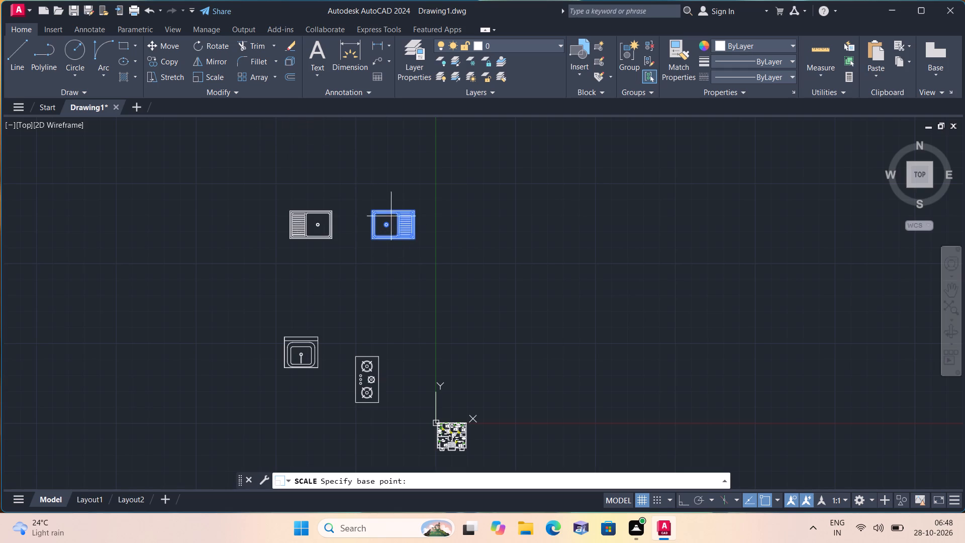
pyautogui.scroll(3, 407, 251)
pyautogui.click(344, 181)
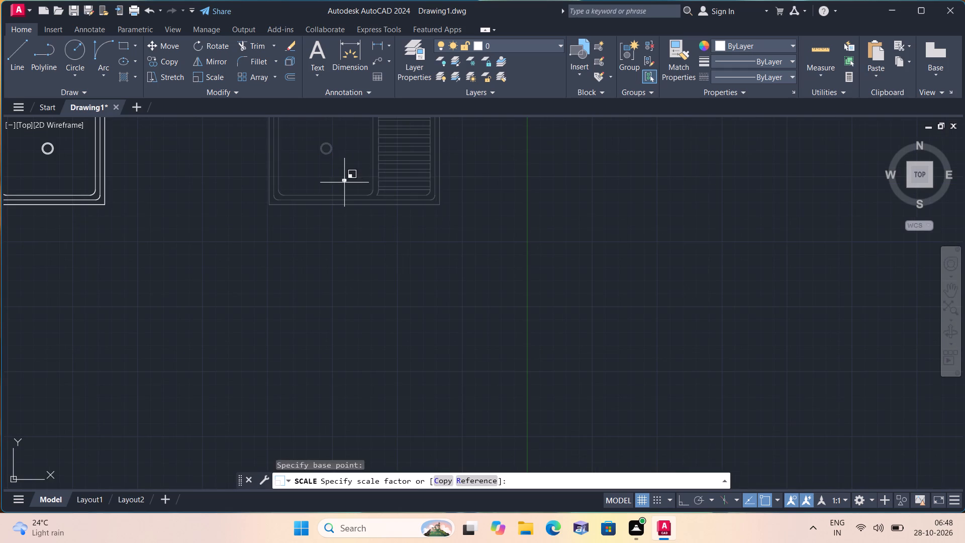
pyautogui.scroll(1, 346, 184)
pyautogui.click(346, 184)
# Move the reduced drainboard sink into Unit 3's kitchen, between the stove and the room label.
pyautogui.click(349, 175)
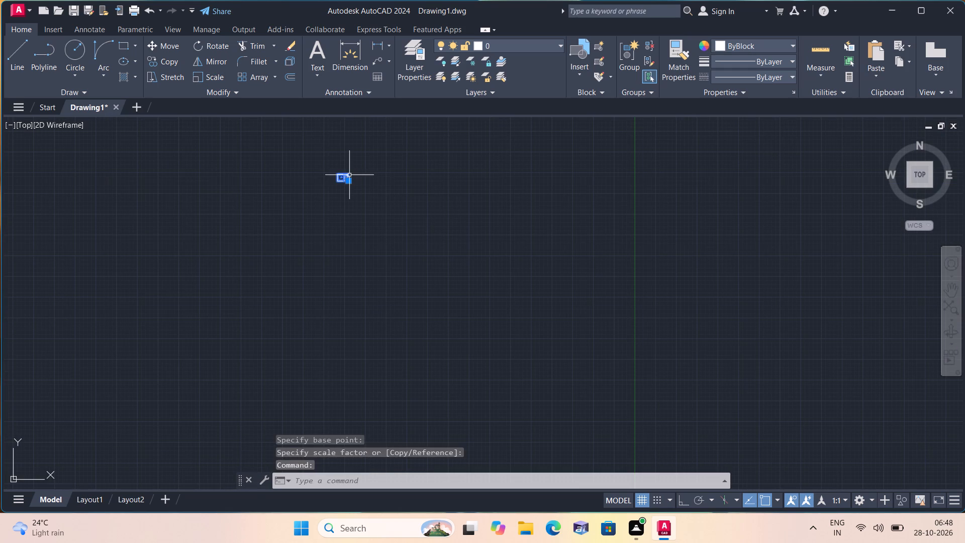
pyautogui.click(349, 178)
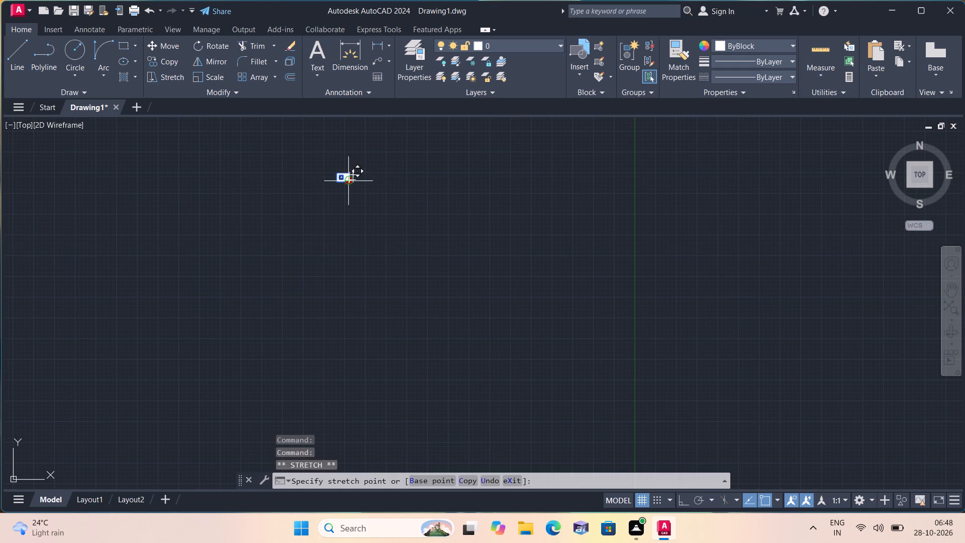
pyautogui.moveTo(405, 370); pyautogui.dragTo(374, 277, button='middle')
pyautogui.scroll(-4, 402, 365)
pyautogui.scroll(1, 386, 433)
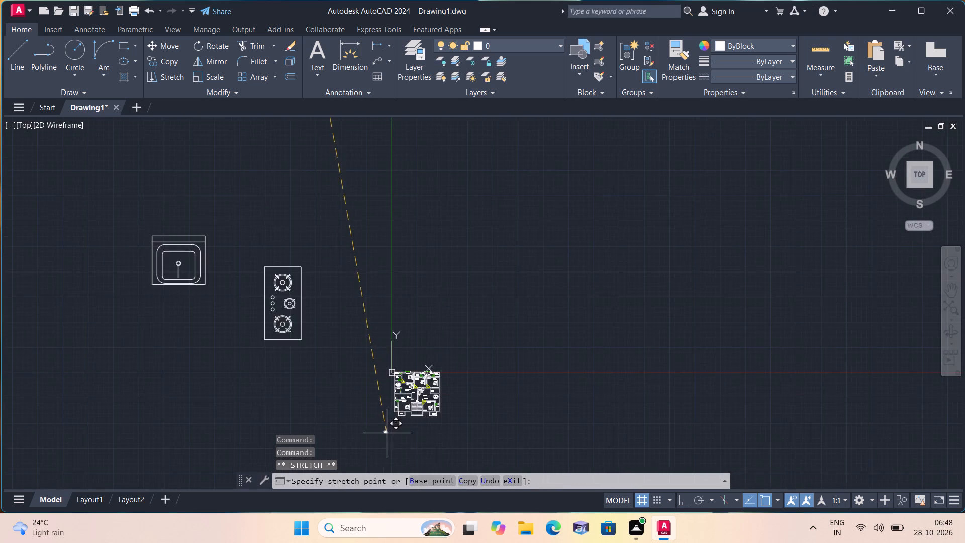
pyautogui.scroll(5, 413, 407)
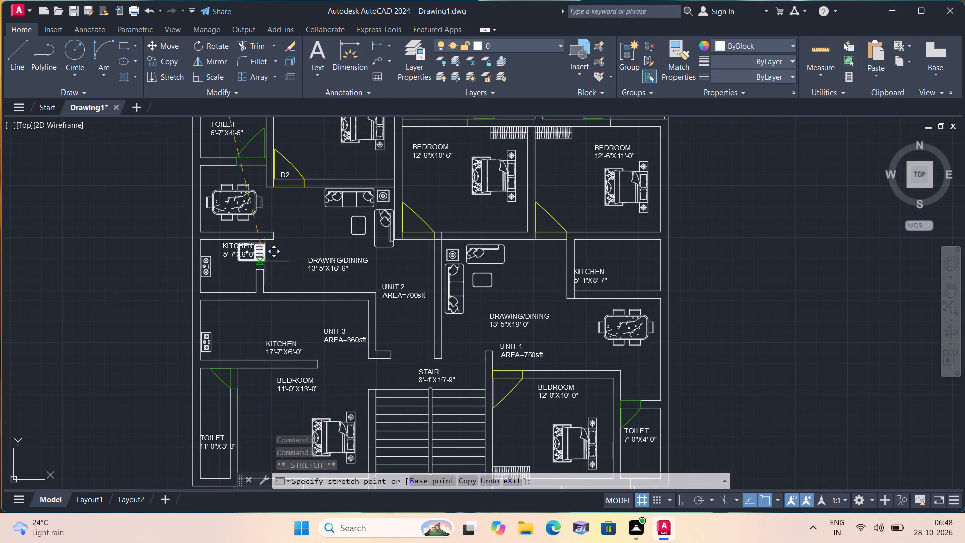
pyautogui.scroll(2, 254, 358)
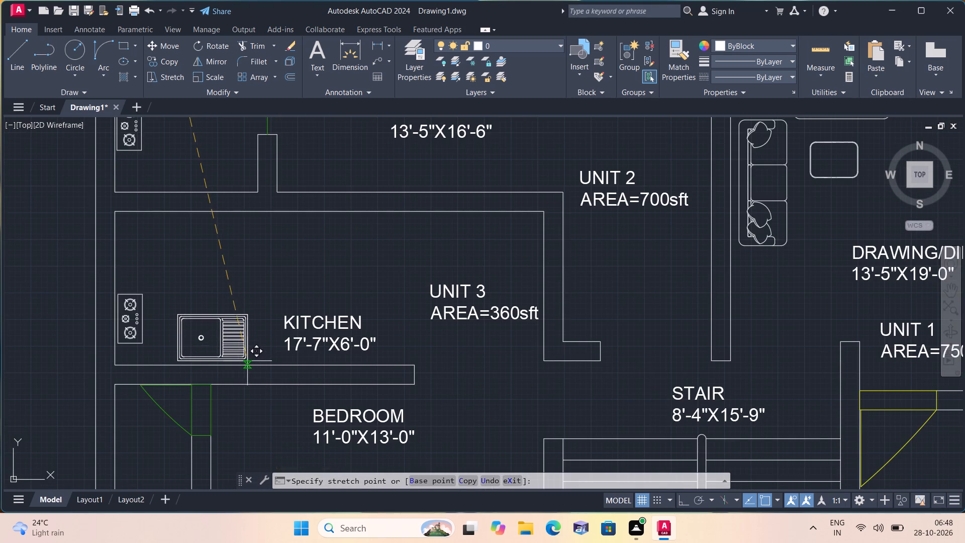
pyautogui.click(247, 356)
# Scale the sink in Unit 3's kitchen down further to less than half its size, about a point inside it.
pyautogui.click(212, 74)
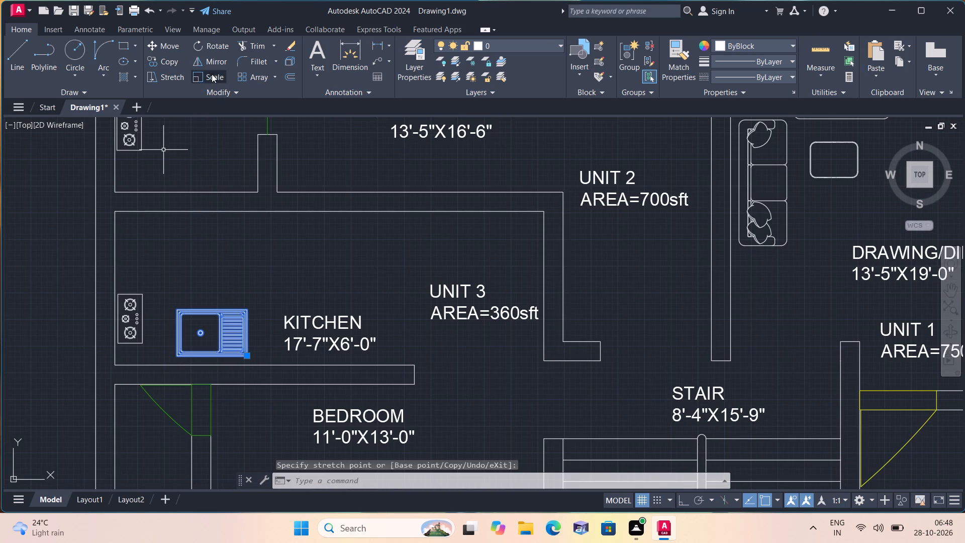
pyautogui.scroll(3, 214, 340)
pyautogui.click(213, 345)
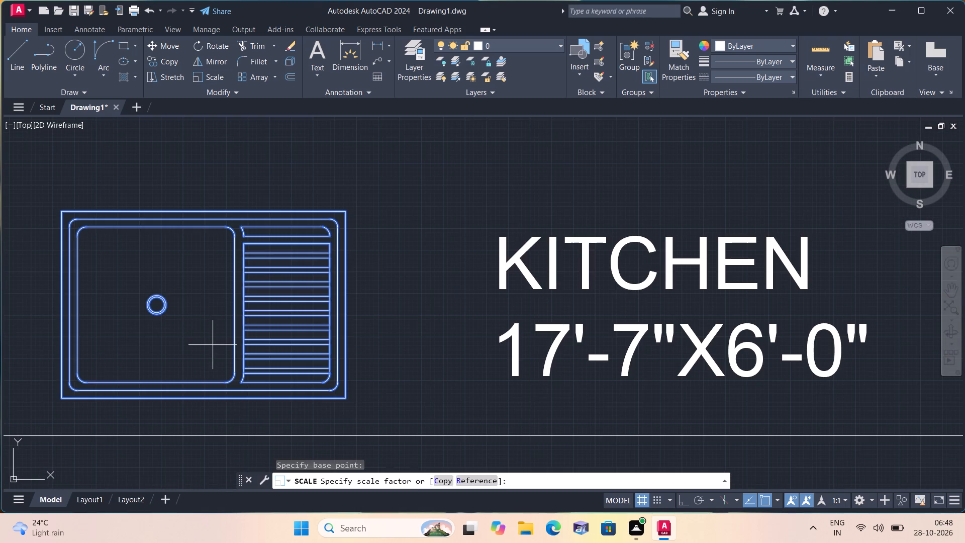
pyautogui.scroll(-2, 242, 336)
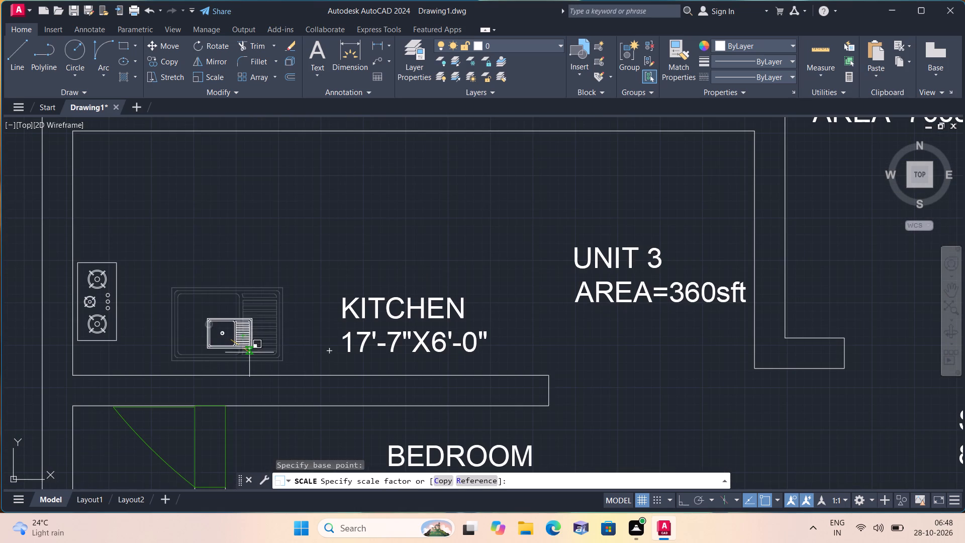
pyautogui.click(250, 353)
# Move the Unit 3 kitchen sink about 5 inches straight down, closer to the kitchen's lower wall.
pyautogui.click(248, 346)
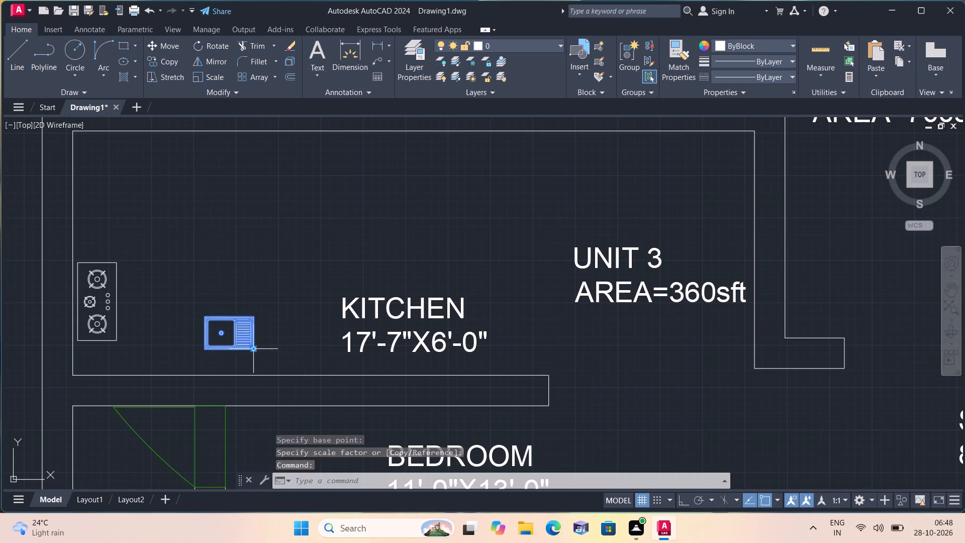
pyautogui.click(253, 348)
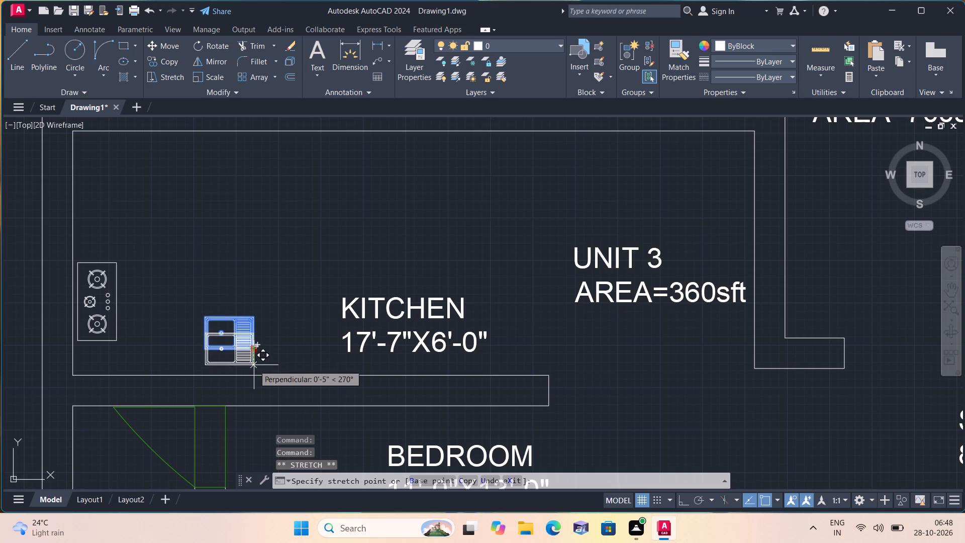
pyautogui.click(254, 365)
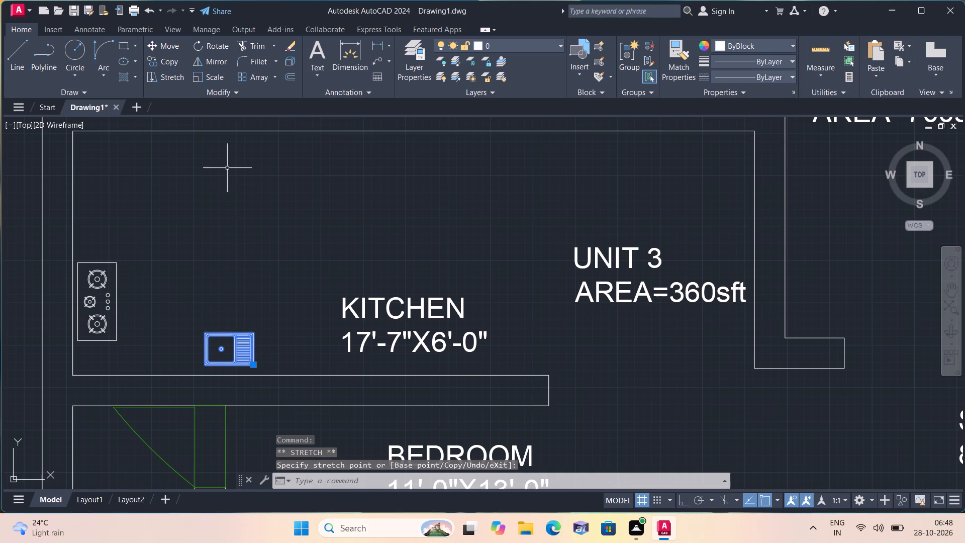
# Copy the sink from Unit 3's kitchen to the lower wall area of the 5'-7"X6'-0" kitchen above.
pyautogui.click(167, 60)
pyautogui.click(250, 346)
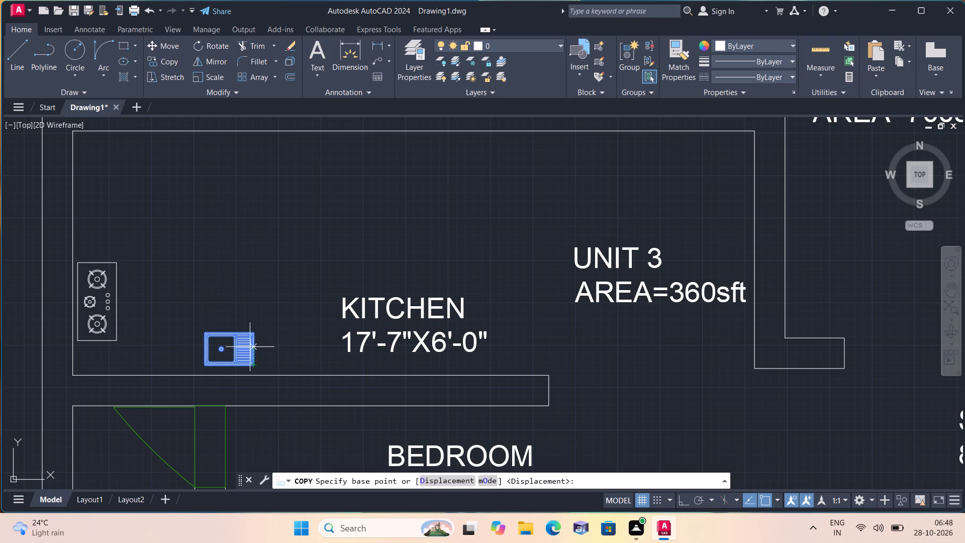
pyautogui.scroll(-1, 262, 303)
pyautogui.moveTo(262, 302); pyautogui.dragTo(341, 435, button='middle')
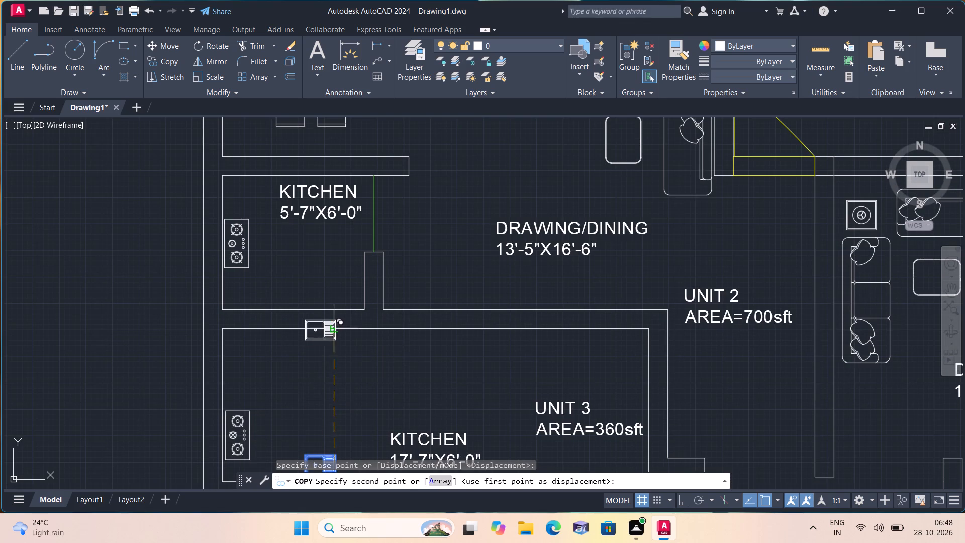
pyautogui.click(313, 292)
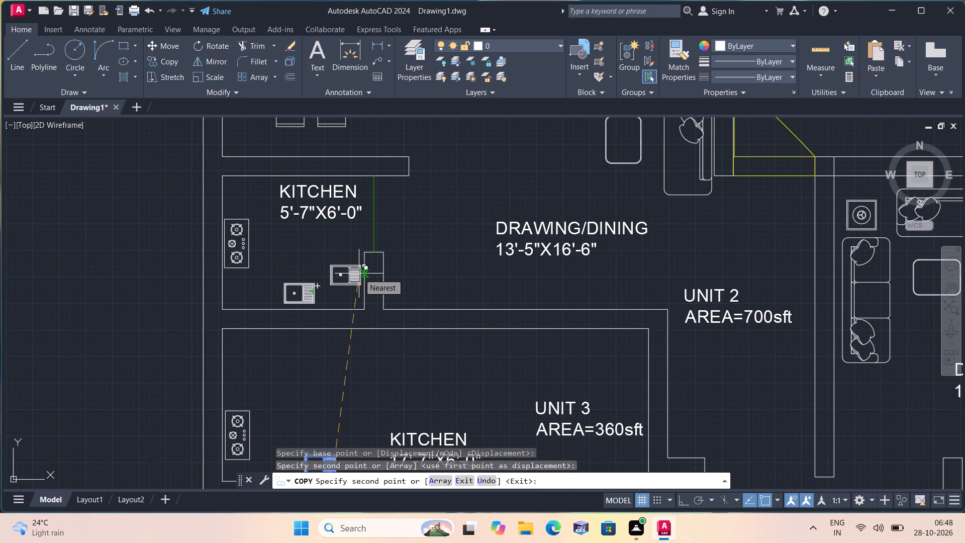
pyautogui.press('Escape')
# Scale down the loose stove with its knobs on the west side, including its outline and all burners, outside the floor plan.
pyautogui.scroll(-2, 358, 278)
pyautogui.scroll(-1, 208, 352)
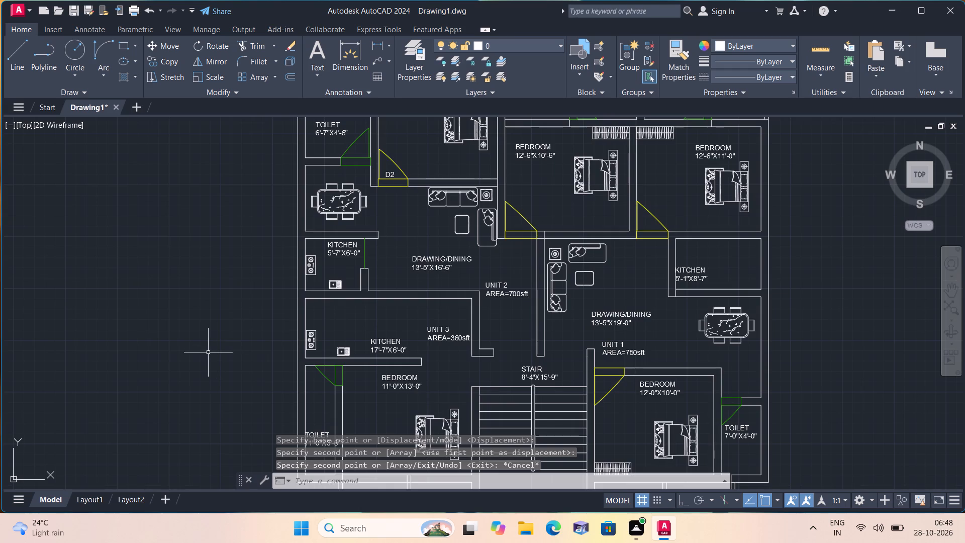
pyautogui.scroll(-2, 182, 350)
pyautogui.moveTo(162, 337); pyautogui.dragTo(378, 351, button='middle')
pyautogui.moveTo(141, 264); pyautogui.dragTo(370, 394, button='middle')
pyautogui.scroll(-1, 140, 264)
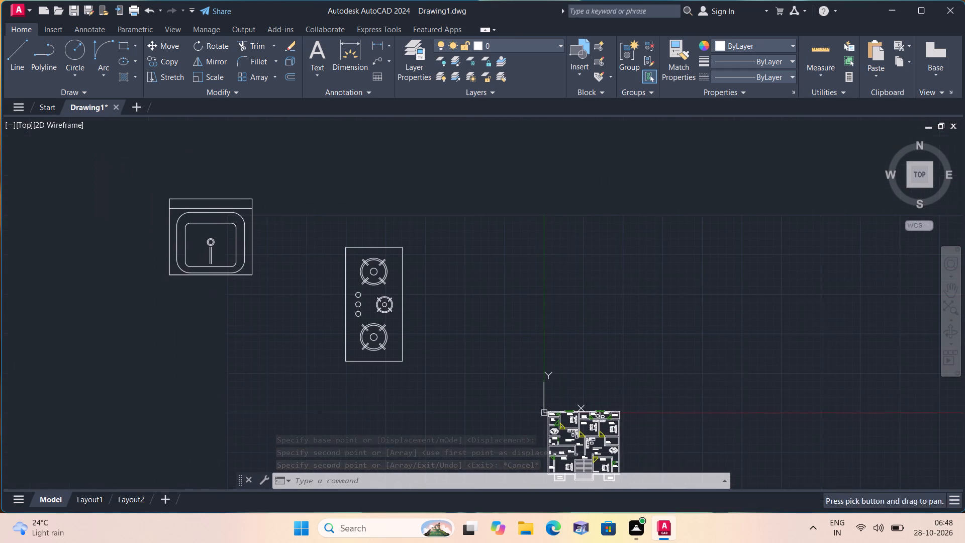
pyautogui.click(348, 234)
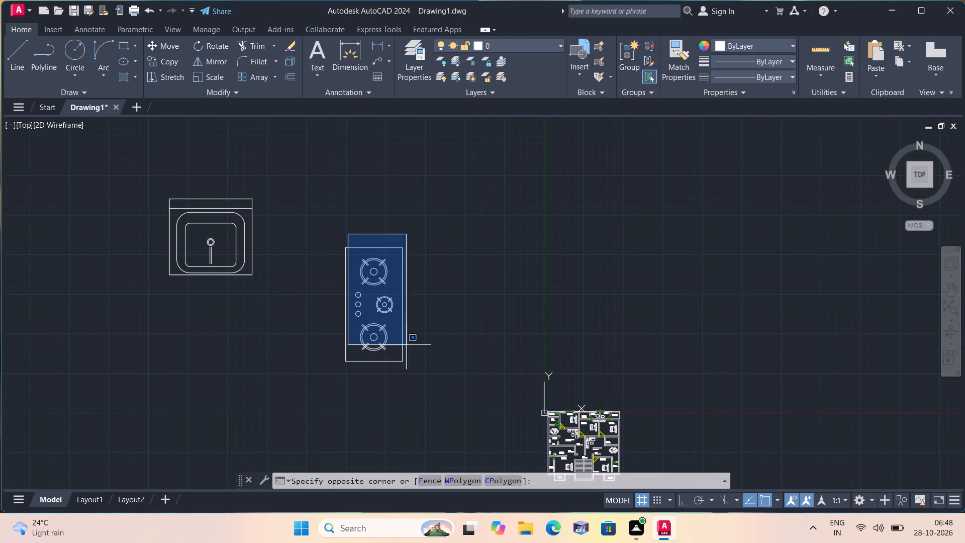
pyautogui.click(402, 398)
pyautogui.moveTo(420, 391); pyautogui.dragTo(416, 380)
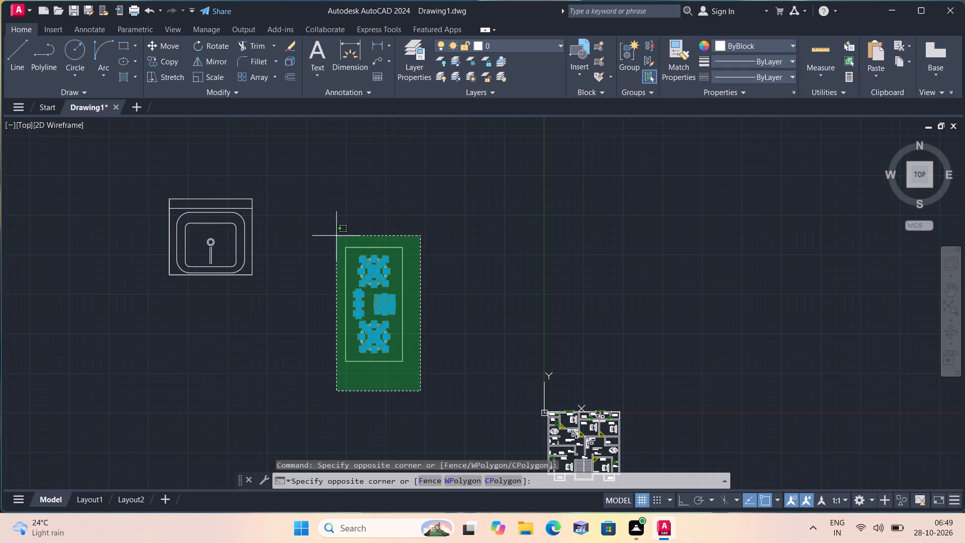
pyautogui.click(317, 203)
pyautogui.click(215, 76)
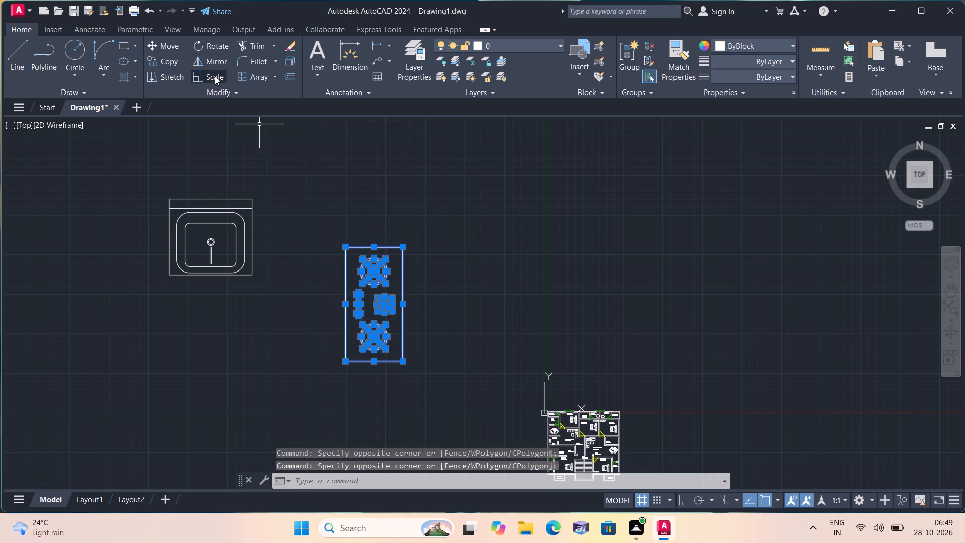
pyautogui.scroll(3, 370, 334)
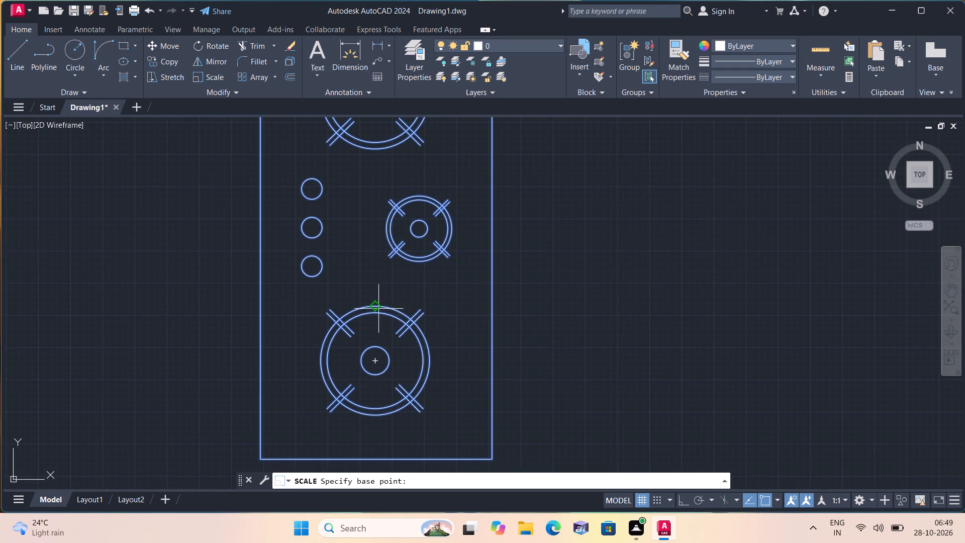
pyautogui.click(370, 274)
pyautogui.click(375, 262)
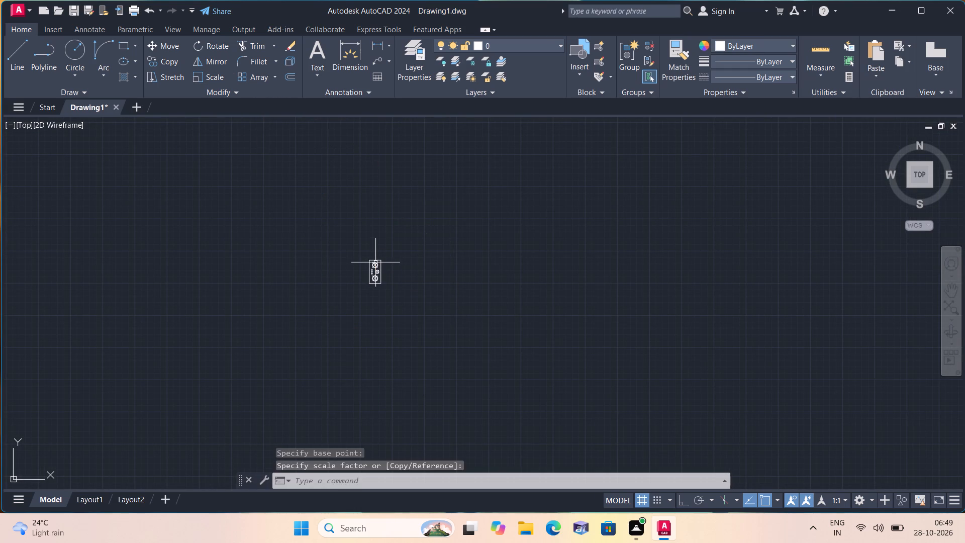
# Move the loose stove, including its outline, burners and knobs, into Unit 1's 5'-1"X8'-7" kitchen, toward the east side.
pyautogui.moveTo(349, 245); pyautogui.dragTo(366, 256)
pyautogui.click(400, 313)
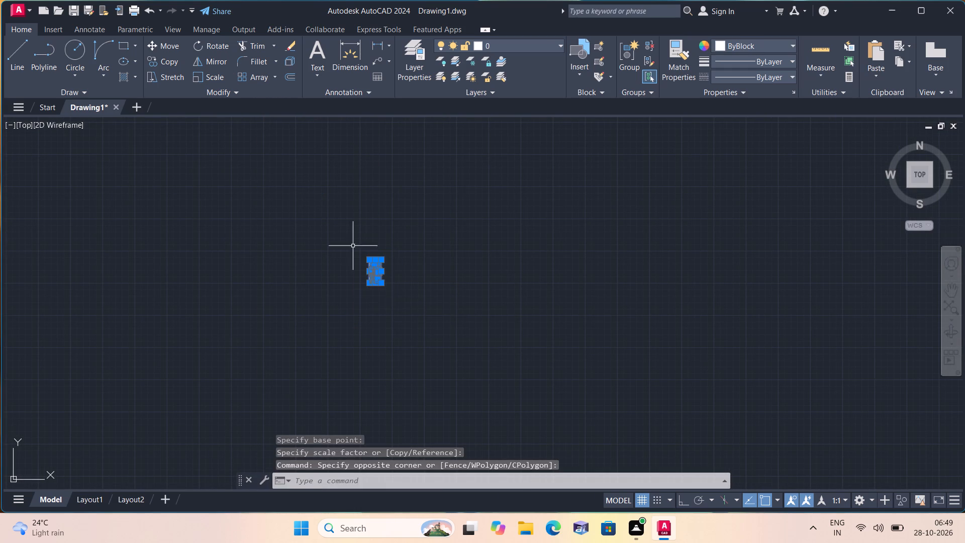
pyautogui.click(173, 44)
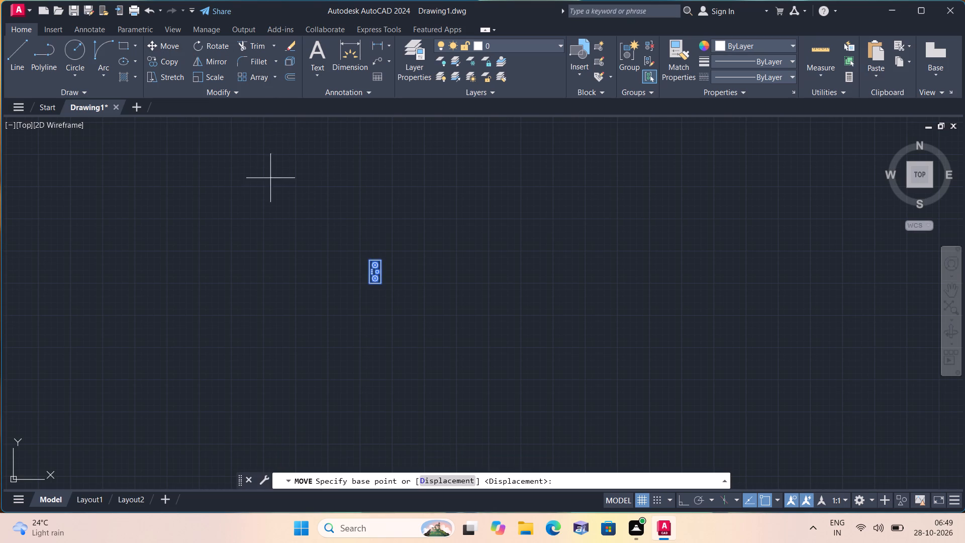
pyautogui.click(371, 281)
pyautogui.scroll(-1, 409, 334)
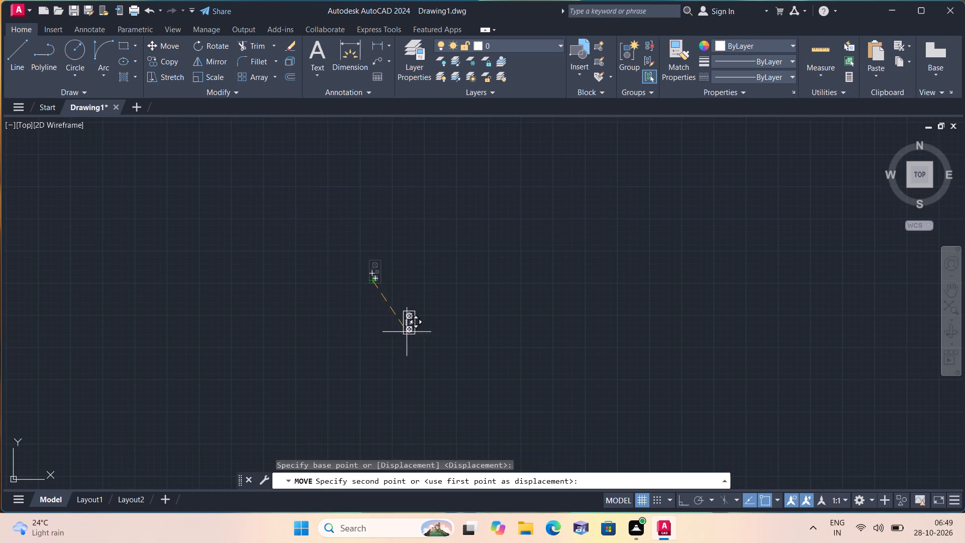
pyautogui.scroll(-2, 441, 365)
pyautogui.moveTo(443, 365); pyautogui.dragTo(431, 273, button='middle')
pyautogui.scroll(-1, 428, 271)
pyautogui.scroll(2, 543, 357)
pyautogui.scroll(2, 610, 316)
pyautogui.scroll(2, 557, 302)
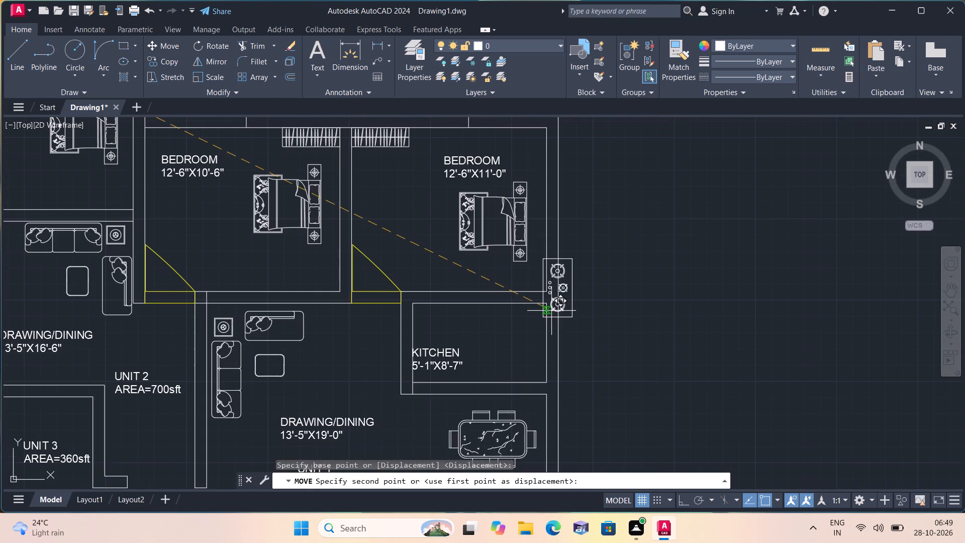
pyautogui.scroll(2, 507, 358)
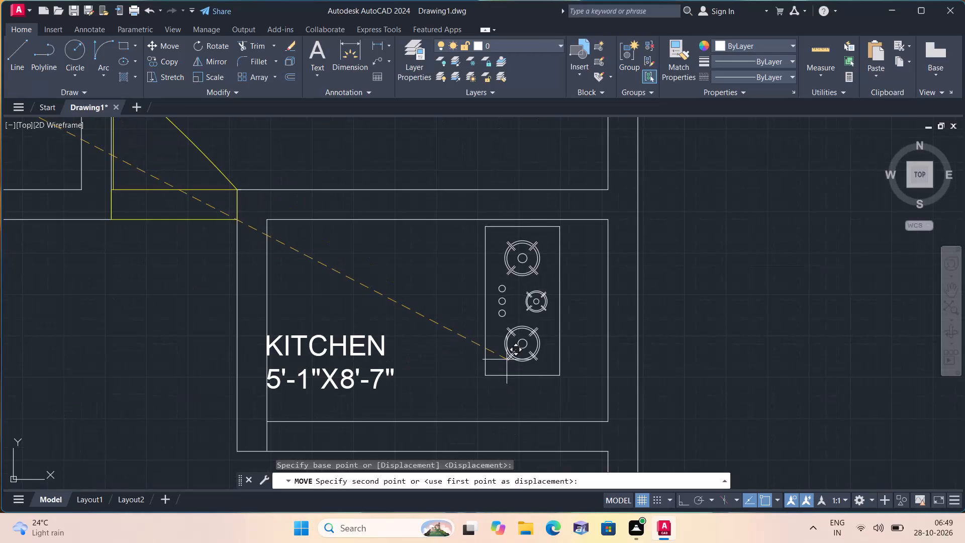
pyautogui.click(503, 370)
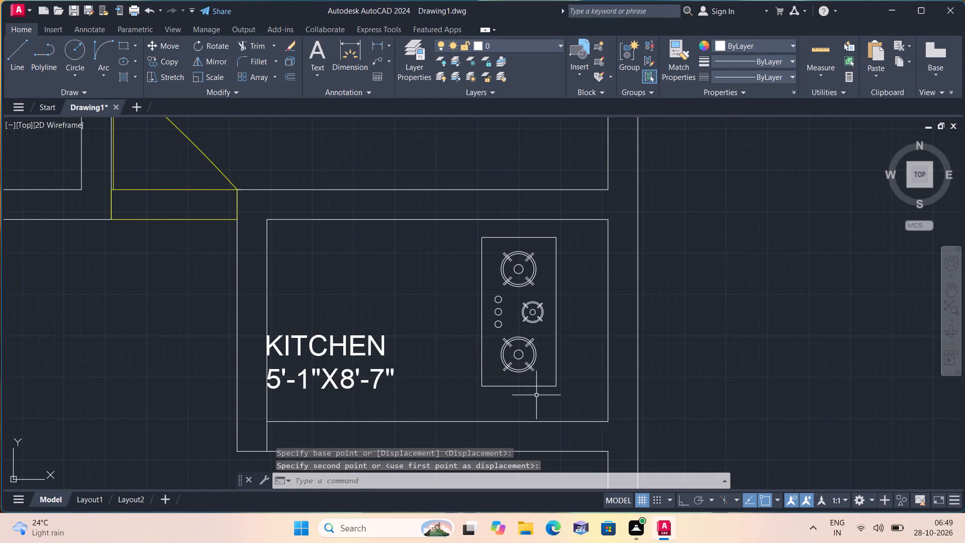
# Scale the whole stove in the 5'-1"X8'-7" kitchen down to about 40 percent of its size, about a point inside it.
pyautogui.moveTo(550, 400); pyautogui.dragTo(551, 395)
pyautogui.moveTo(488, 294); pyautogui.dragTo(480, 308, button='middle')
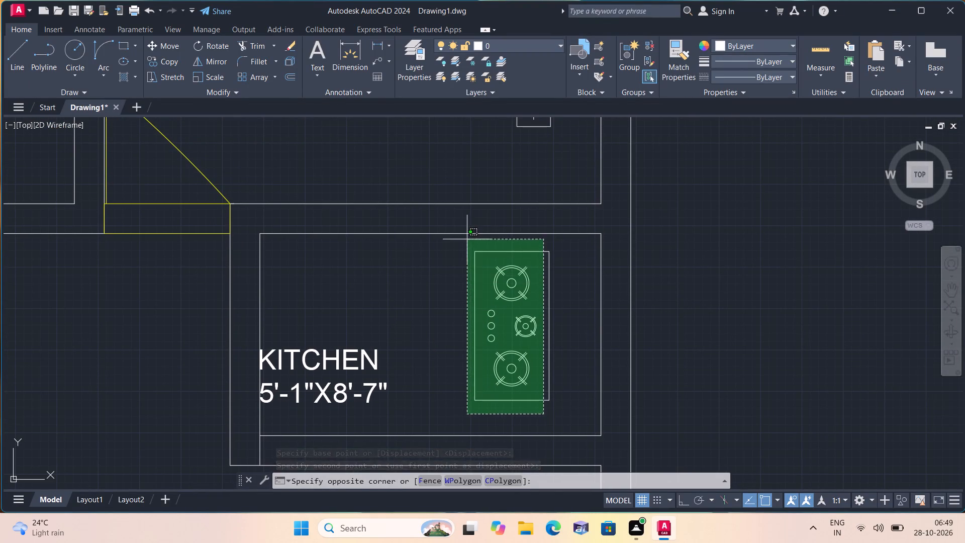
pyautogui.click(467, 239)
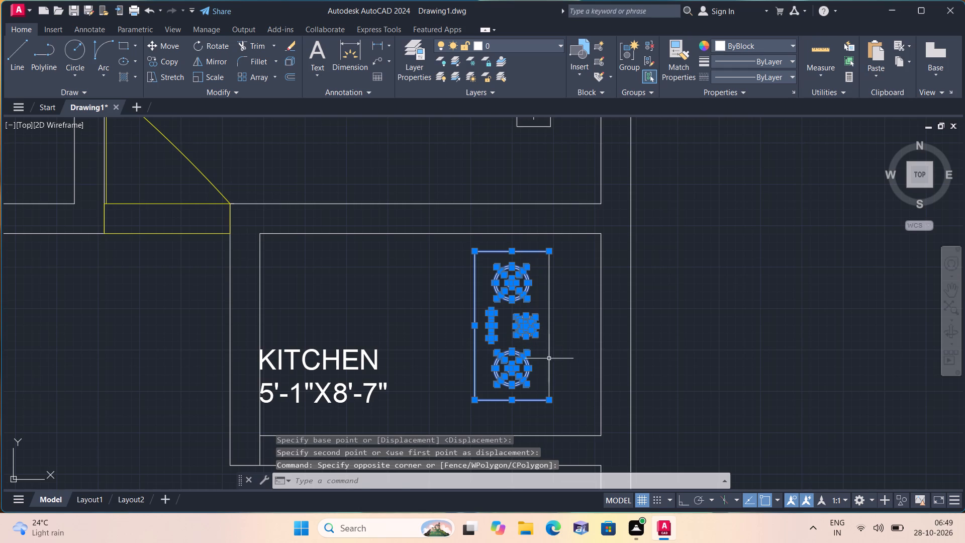
pyautogui.moveTo(555, 363); pyautogui.dragTo(553, 356)
pyautogui.click(533, 304)
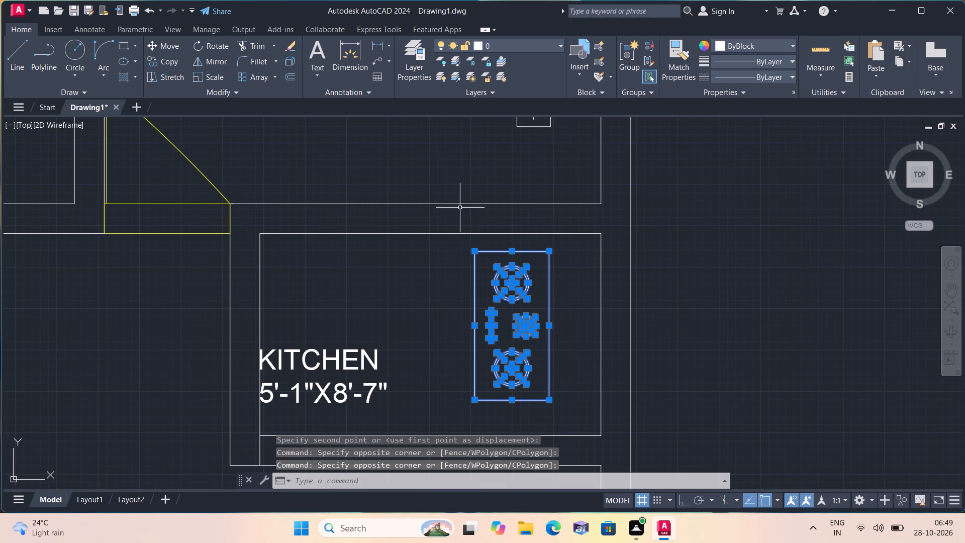
pyautogui.click(216, 73)
pyautogui.scroll(1, 505, 328)
pyautogui.click(505, 328)
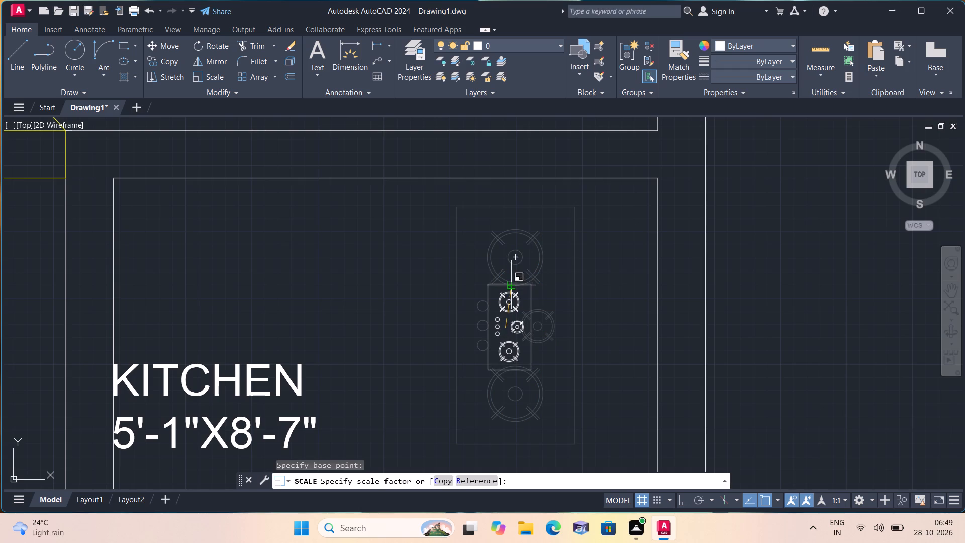
pyautogui.click(511, 278)
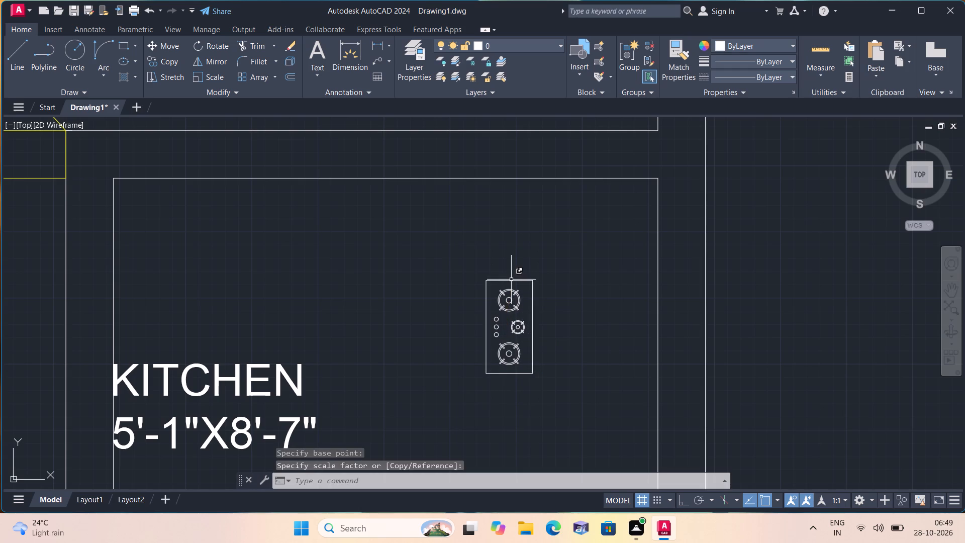
# Move the scaled stove close to the east wall of the 5'-1"X8'-7" kitchen, near its upper corner.
pyautogui.moveTo(542, 390); pyautogui.dragTo(543, 378)
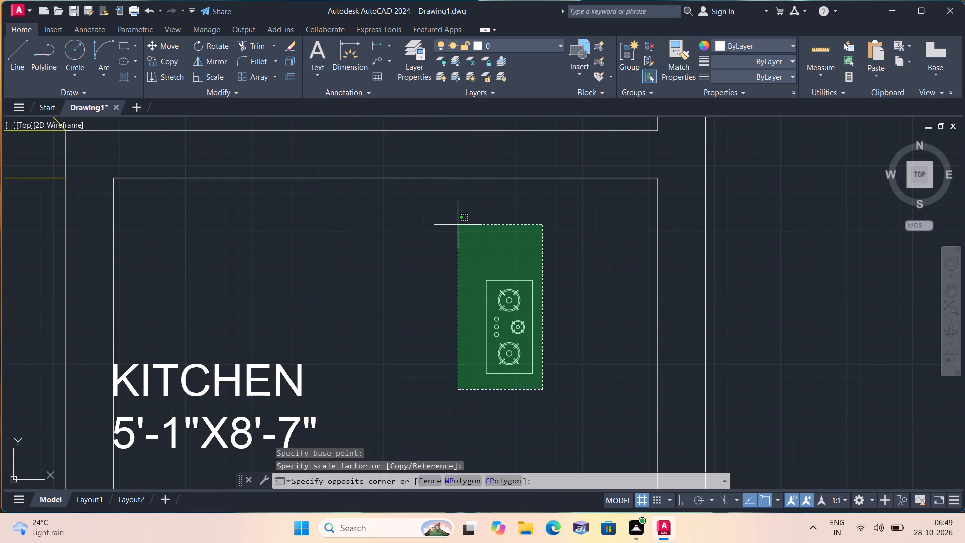
pyautogui.click(456, 224)
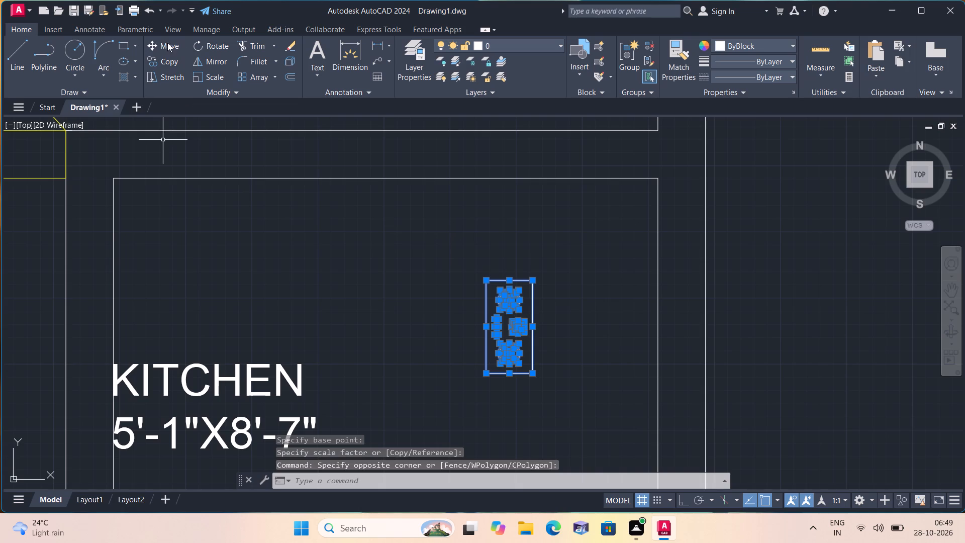
pyautogui.click(167, 43)
pyautogui.scroll(-1, 167, 43)
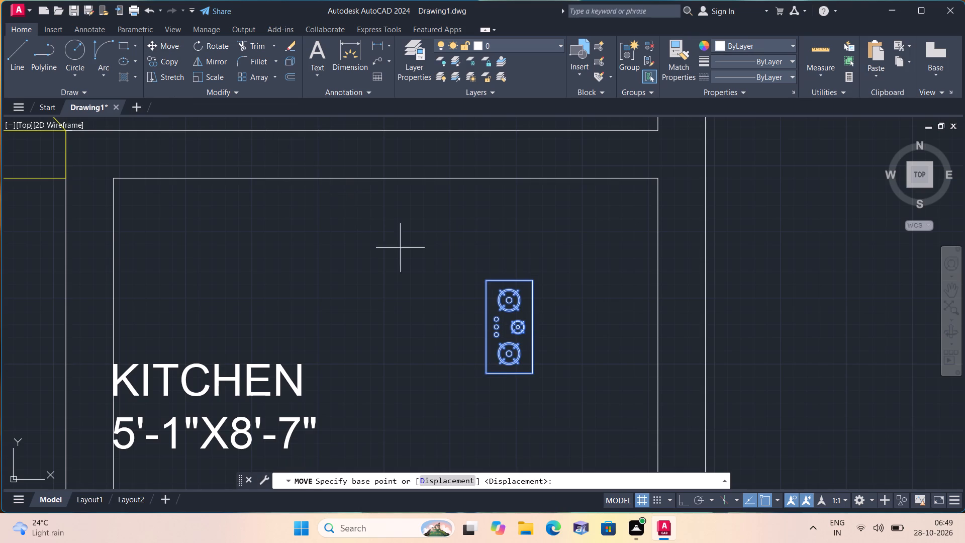
pyautogui.click(484, 314)
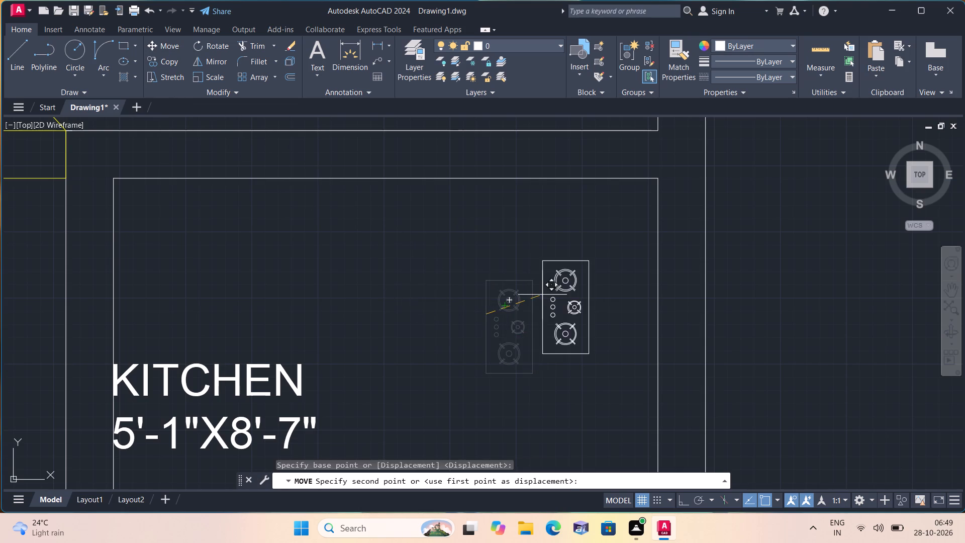
pyautogui.scroll(-1, 584, 279)
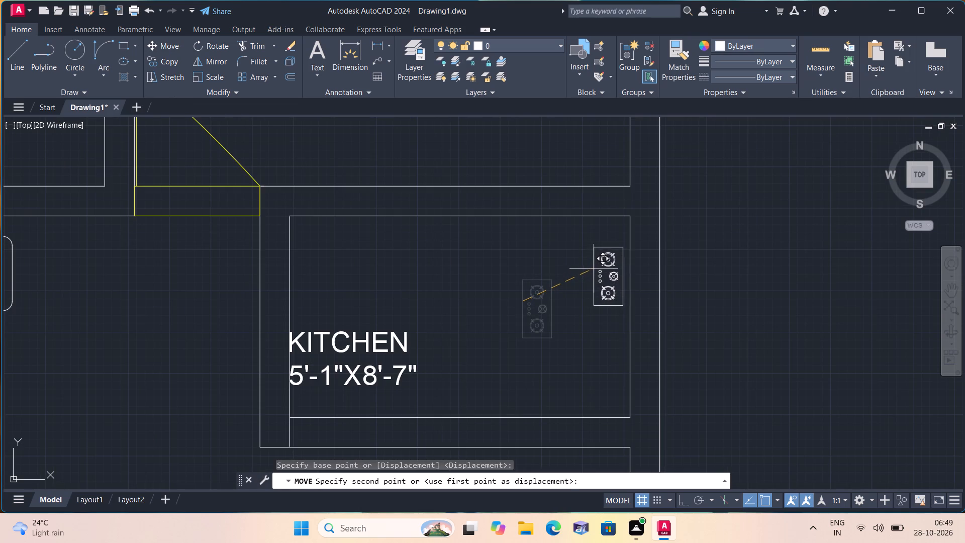
pyautogui.click(595, 268)
# Move the loose oversized sink with the ribbed drainboard from northwest of the floor plan to just outside Unit 1's east wall.
pyautogui.scroll(-3, 559, 261)
pyautogui.moveTo(380, 233); pyautogui.dragTo(383, 232, button='middle')
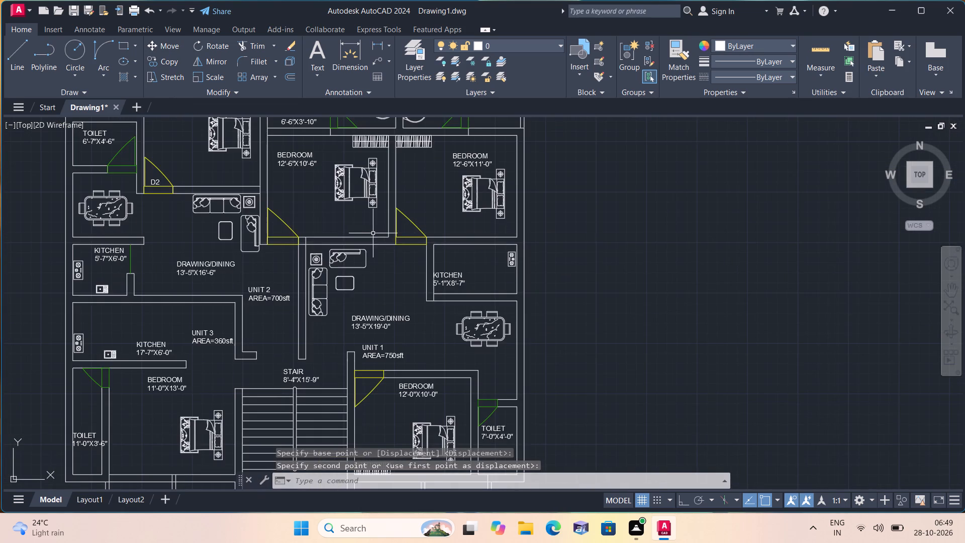
pyautogui.moveTo(383, 232); pyautogui.dragTo(515, 141, button='middle')
pyautogui.scroll(-1, 395, 226)
pyautogui.scroll(3, 350, 193)
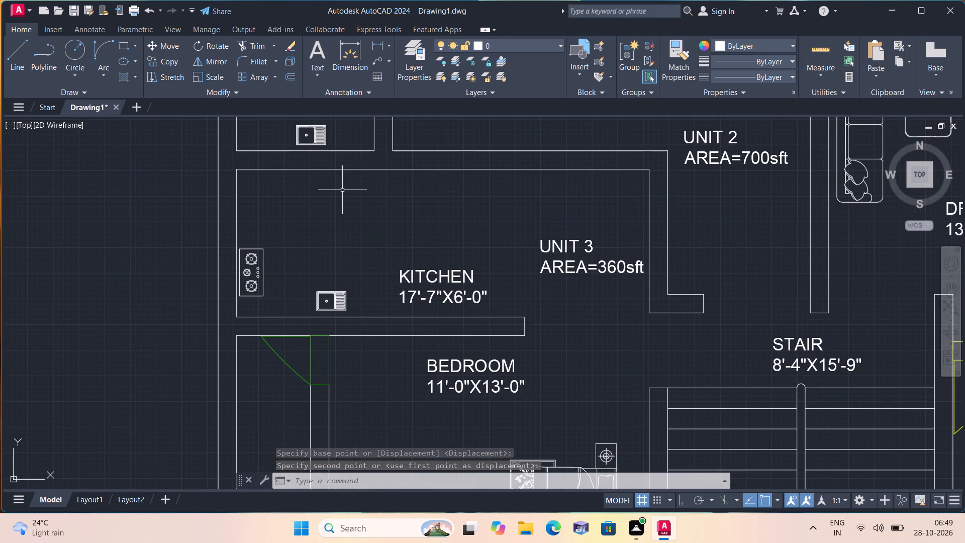
pyautogui.scroll(-2, 344, 205)
pyautogui.moveTo(305, 179); pyautogui.dragTo(336, 287, button='middle')
pyautogui.scroll(-1, 331, 239)
pyautogui.scroll(-2, 339, 292)
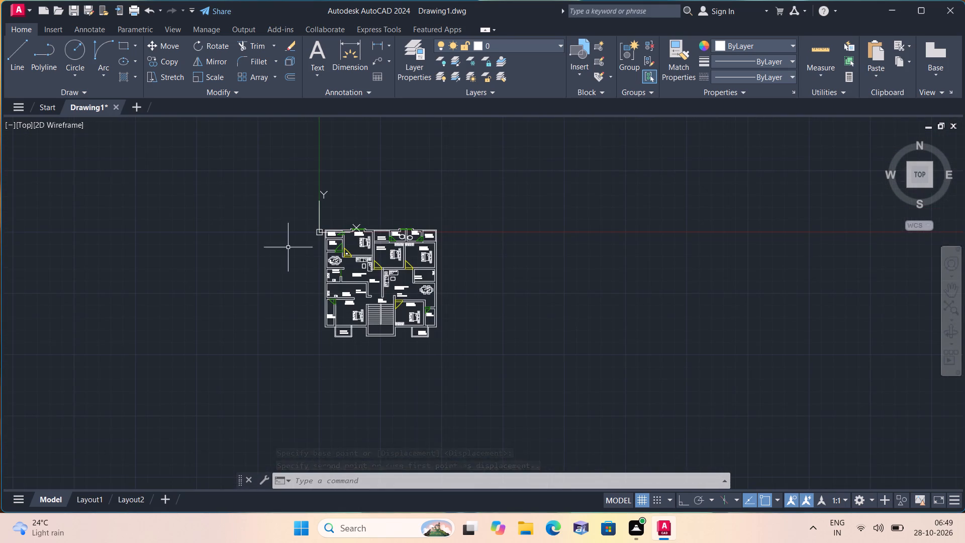
pyautogui.moveTo(263, 190); pyautogui.dragTo(329, 286, button='middle')
pyautogui.scroll(-2, 328, 285)
pyautogui.moveTo(204, 197); pyautogui.dragTo(331, 348, button='middle')
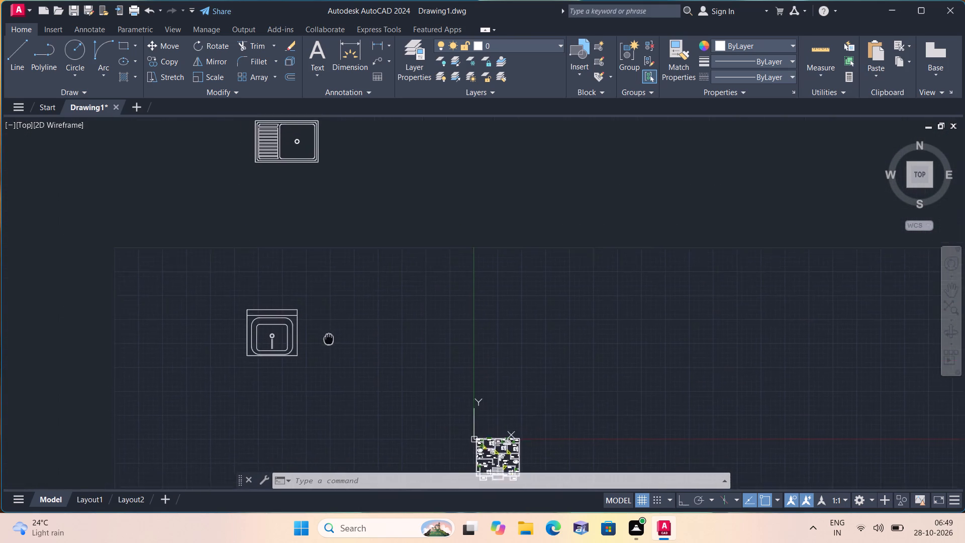
pyautogui.moveTo(331, 348); pyautogui.dragTo(332, 351, button='middle')
pyautogui.scroll(-1, 332, 351)
pyautogui.click(293, 209)
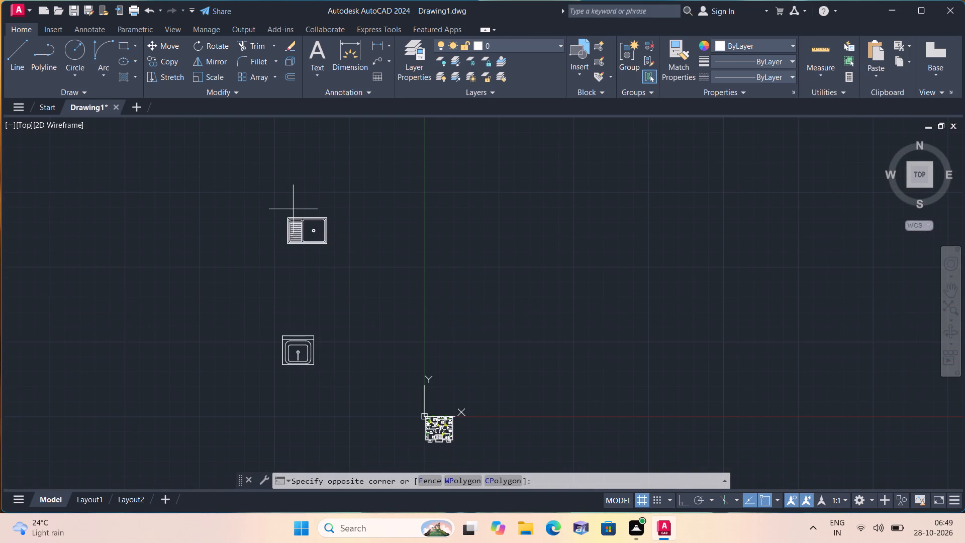
pyautogui.click(296, 219)
pyautogui.click(298, 227)
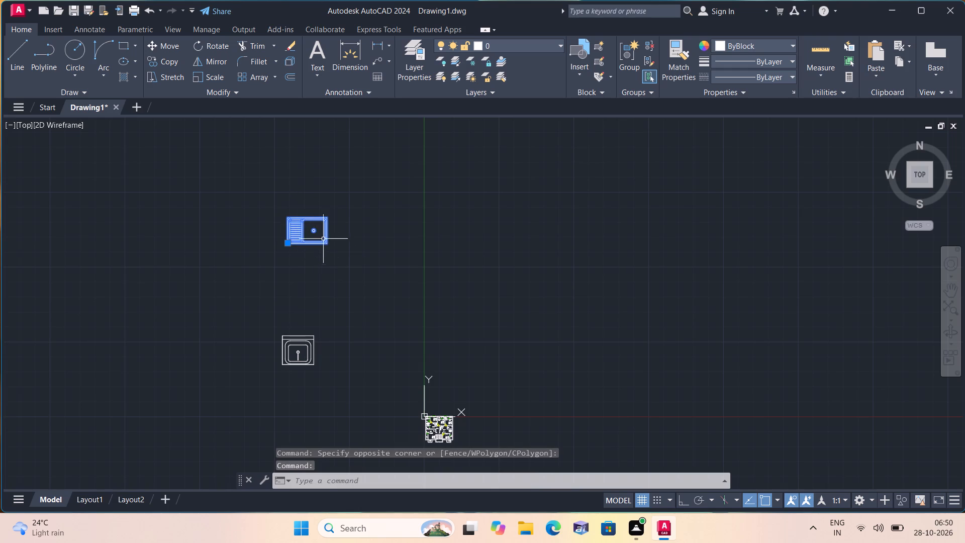
pyautogui.click(283, 241)
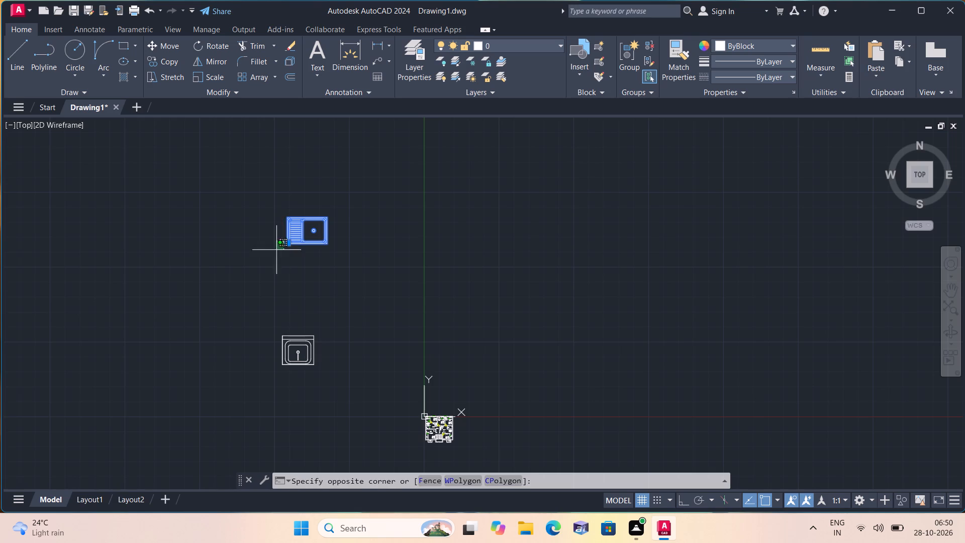
pyautogui.click(270, 262)
pyautogui.scroll(2, 273, 260)
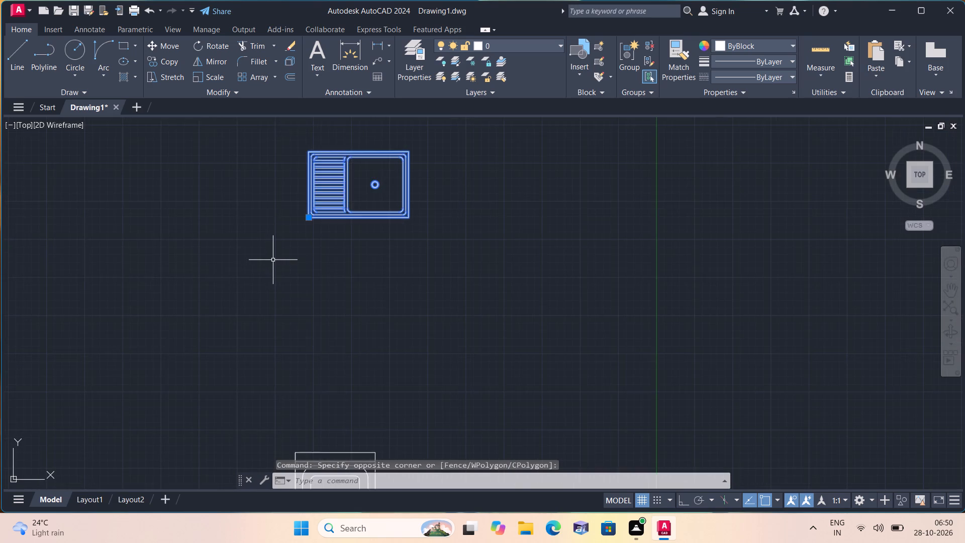
pyautogui.scroll(1, 273, 260)
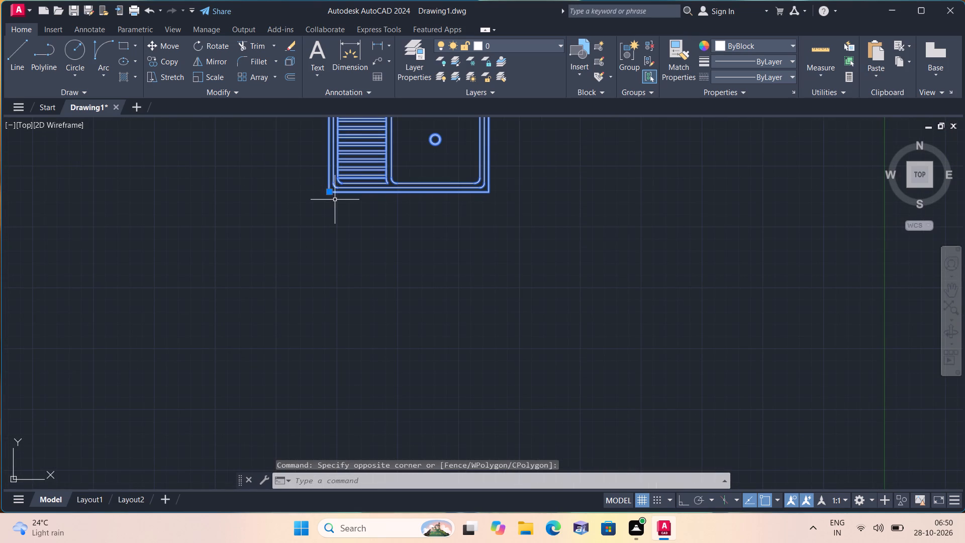
pyautogui.click(329, 192)
pyautogui.scroll(-1, 329, 193)
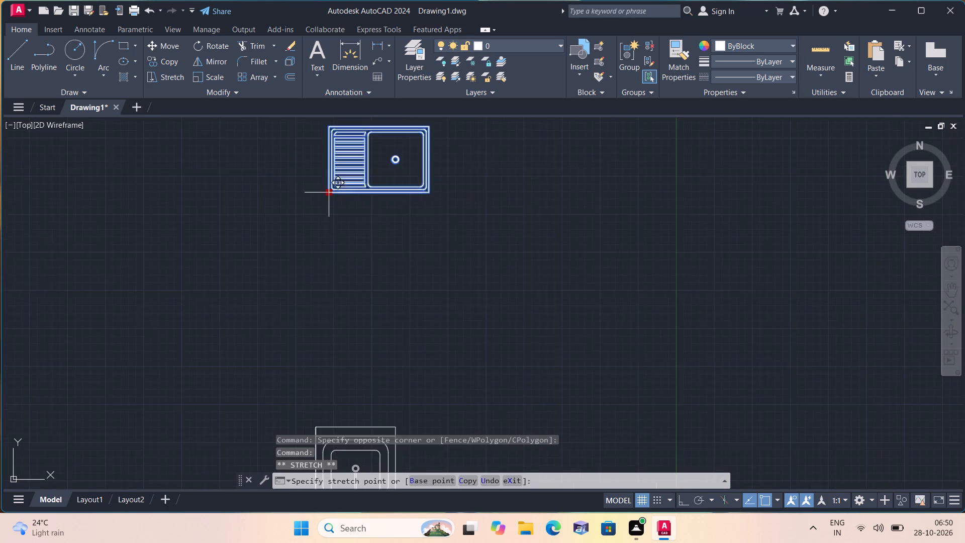
pyautogui.scroll(-4, 331, 229)
pyautogui.scroll(3, 392, 346)
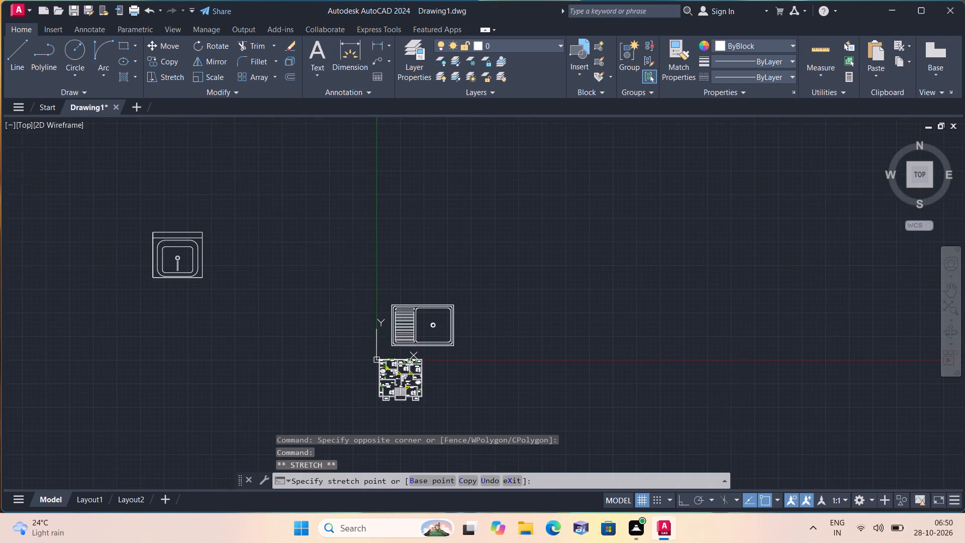
pyautogui.moveTo(396, 358); pyautogui.dragTo(470, 196, button='middle')
pyautogui.scroll(3, 439, 241)
pyautogui.scroll(2, 548, 205)
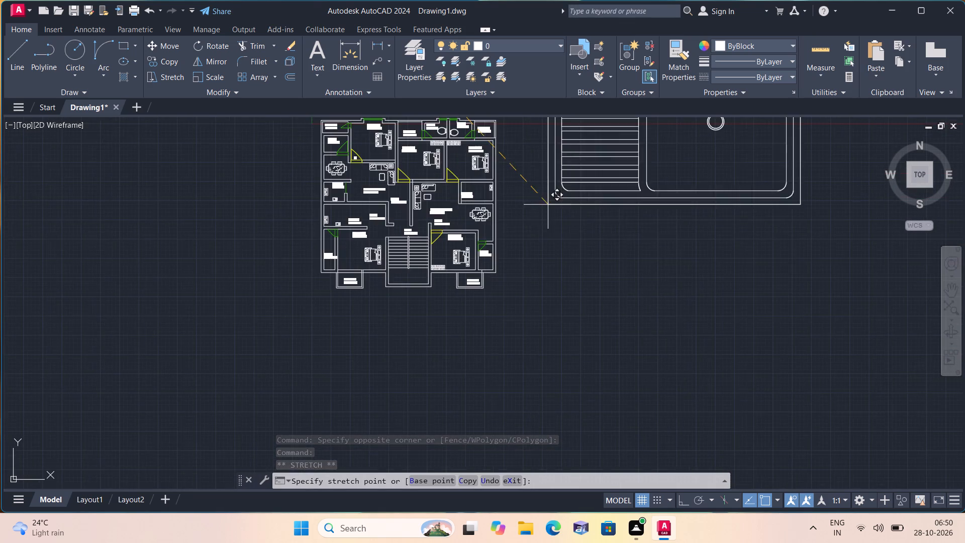
pyautogui.scroll(2, 494, 238)
pyautogui.moveTo(495, 245); pyautogui.dragTo(492, 326, button='middle')
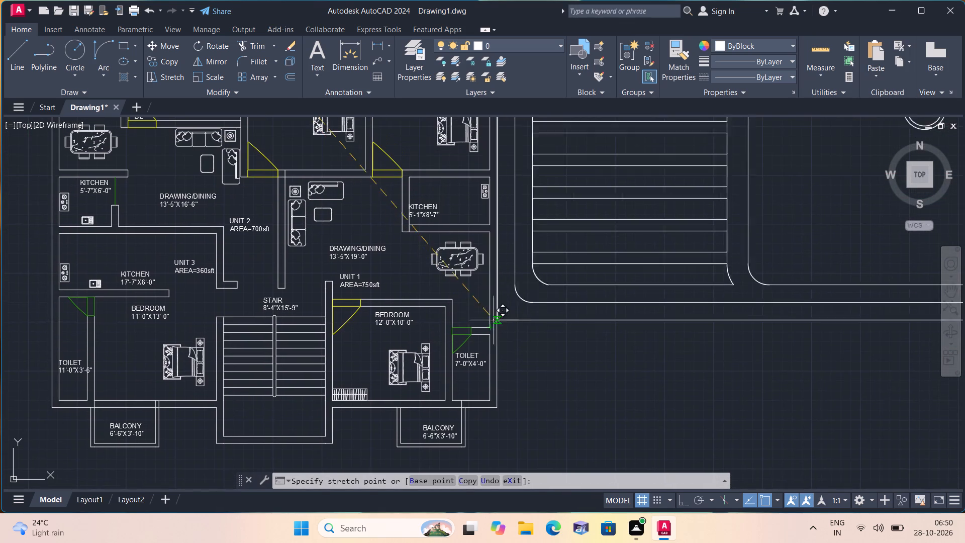
pyautogui.click(528, 262)
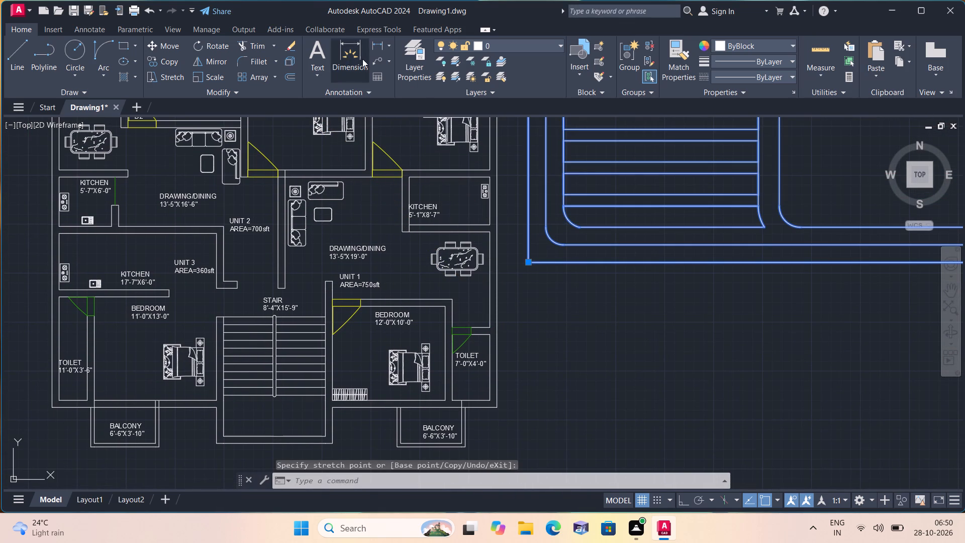
# Scale the oversized drainboard sink outside Unit 1's east wall down to roughly the size of the kitchen stove.
pyautogui.click(220, 74)
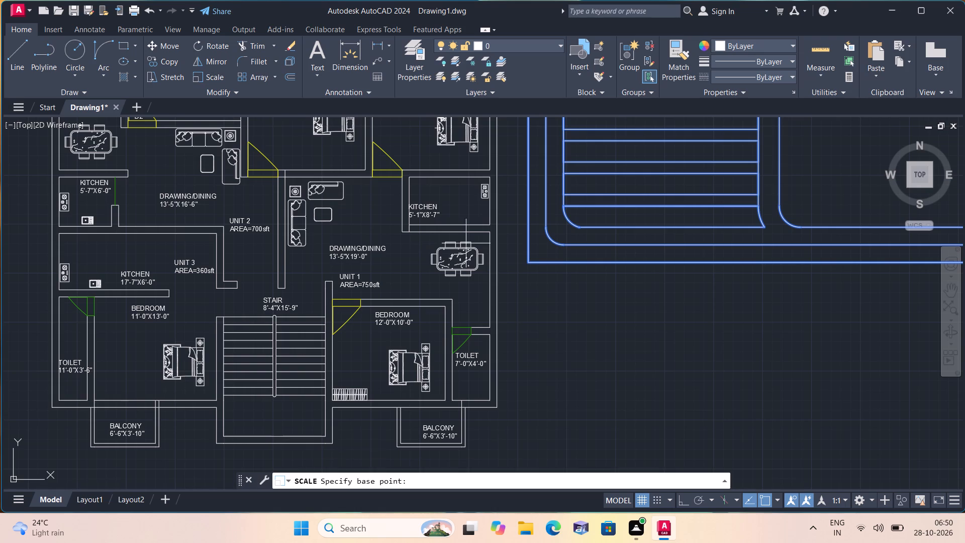
pyautogui.click(526, 234)
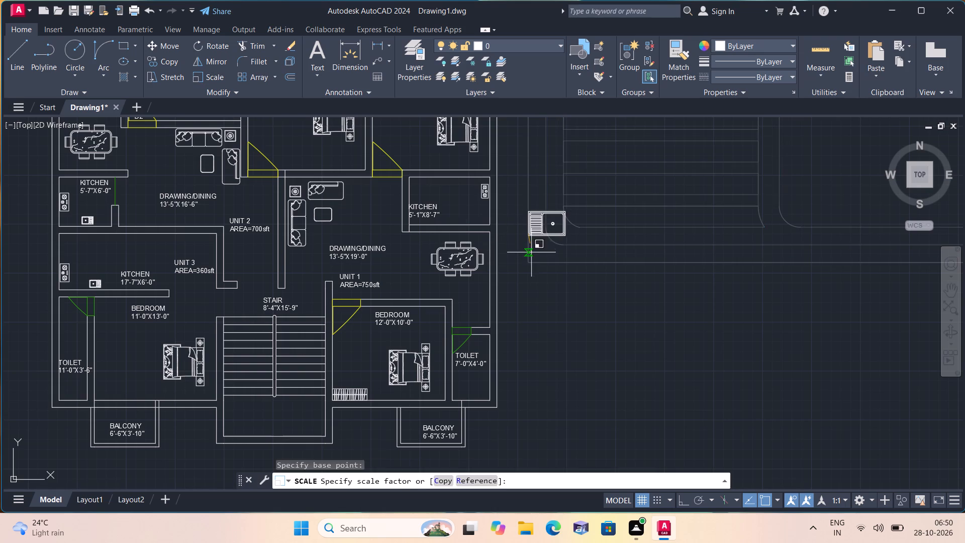
pyautogui.scroll(2, 529, 234)
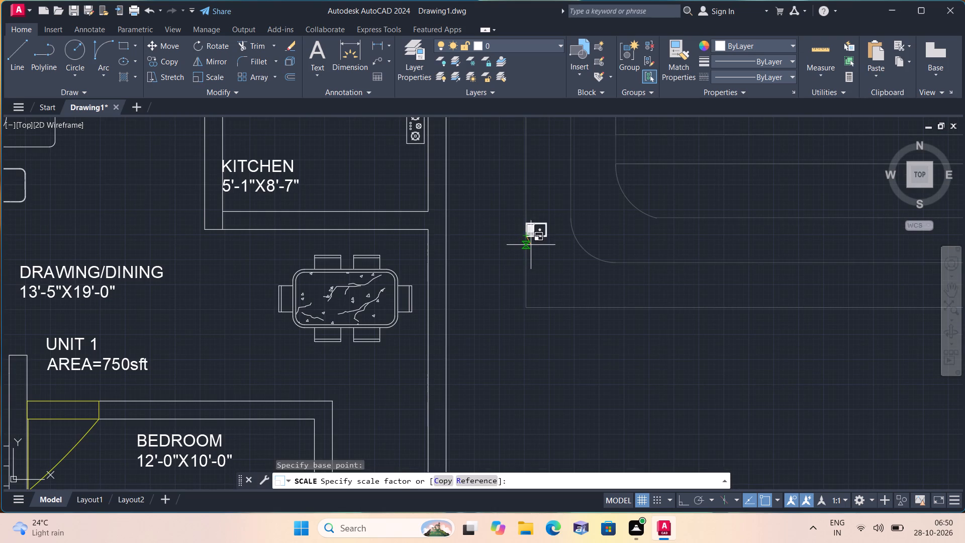
pyautogui.click(531, 245)
# Move the drainboard sink from outside Unit 1's east wall into the 5'-1"X8'-7" kitchen, just east of the room label.
pyautogui.click(533, 230)
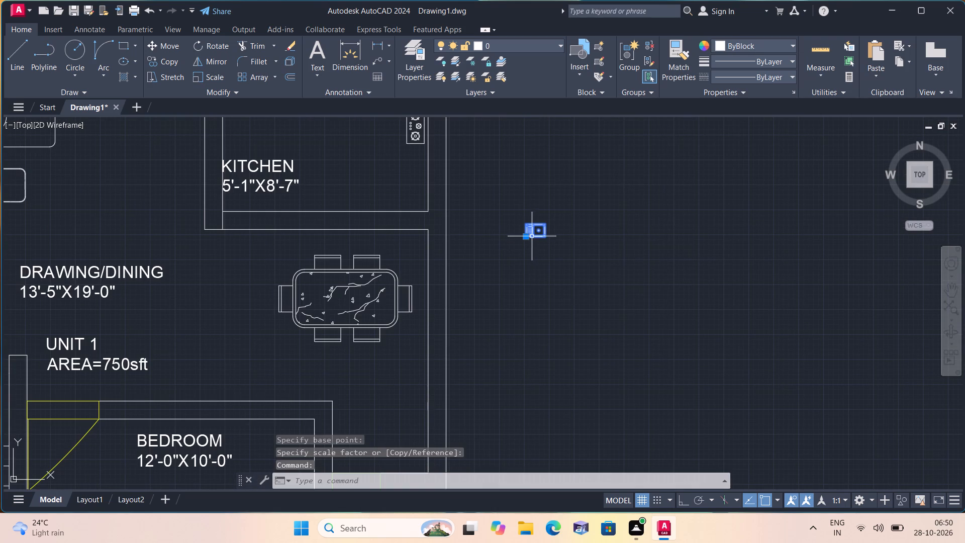
pyautogui.click(527, 236)
pyautogui.scroll(2, 335, 177)
pyautogui.scroll(-1, 337, 186)
pyautogui.moveTo(338, 186); pyautogui.dragTo(394, 267, button='middle')
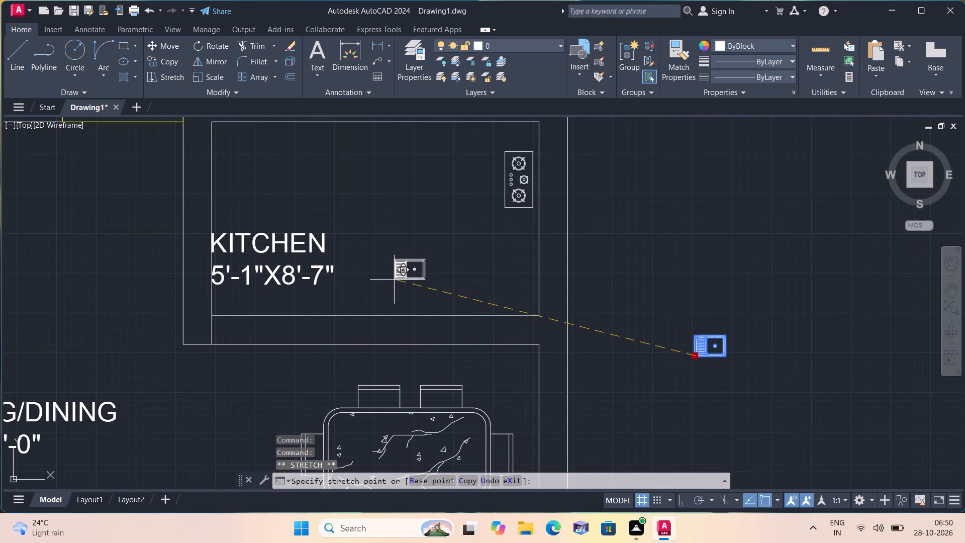
pyautogui.click(394, 283)
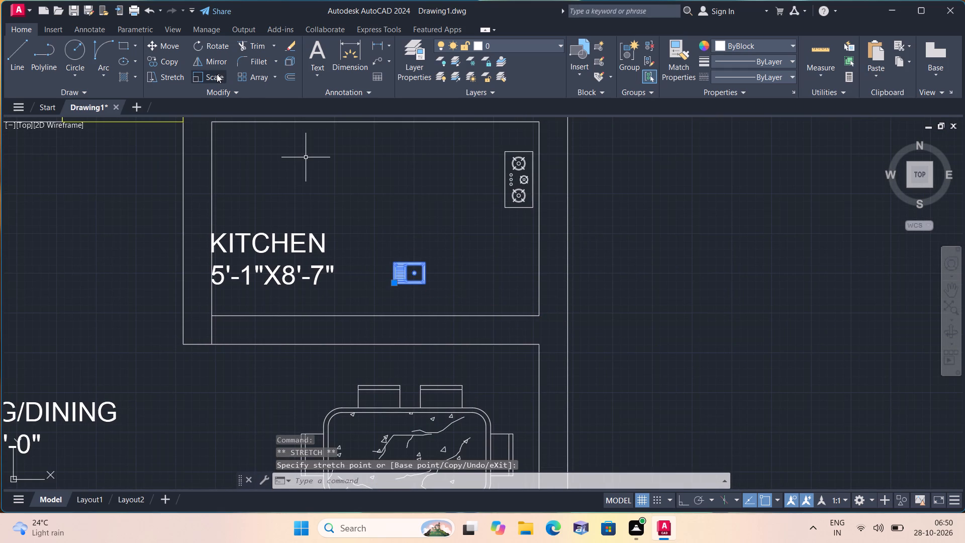
# Scale the drainboard sink in the 5'-1"X8'-7" kitchen up to about 2.4 times its size.
pyautogui.click(213, 75)
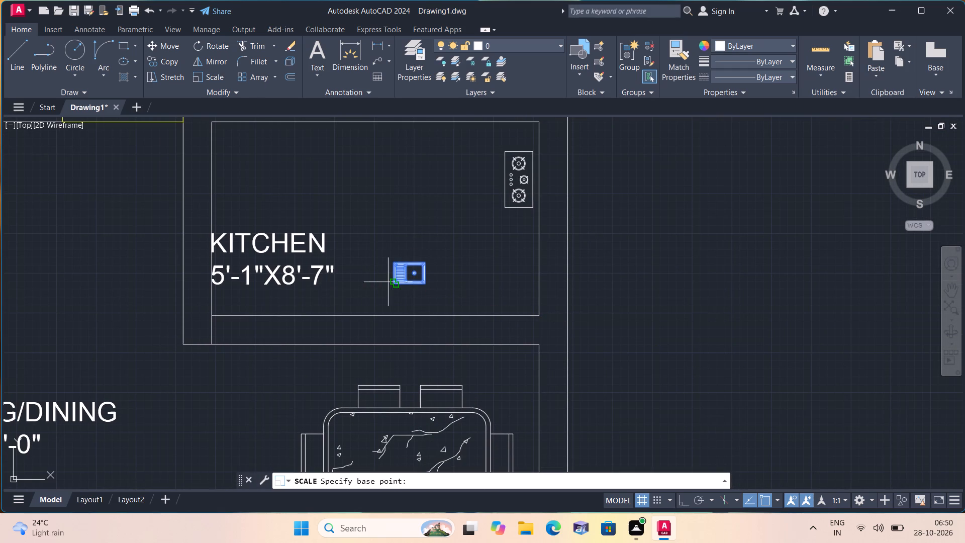
pyautogui.click(423, 273)
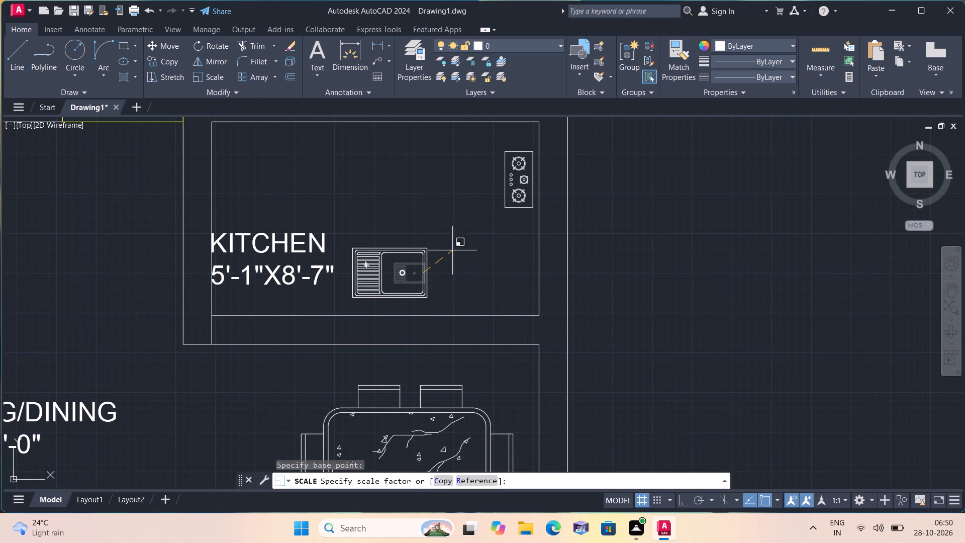
pyautogui.click(454, 250)
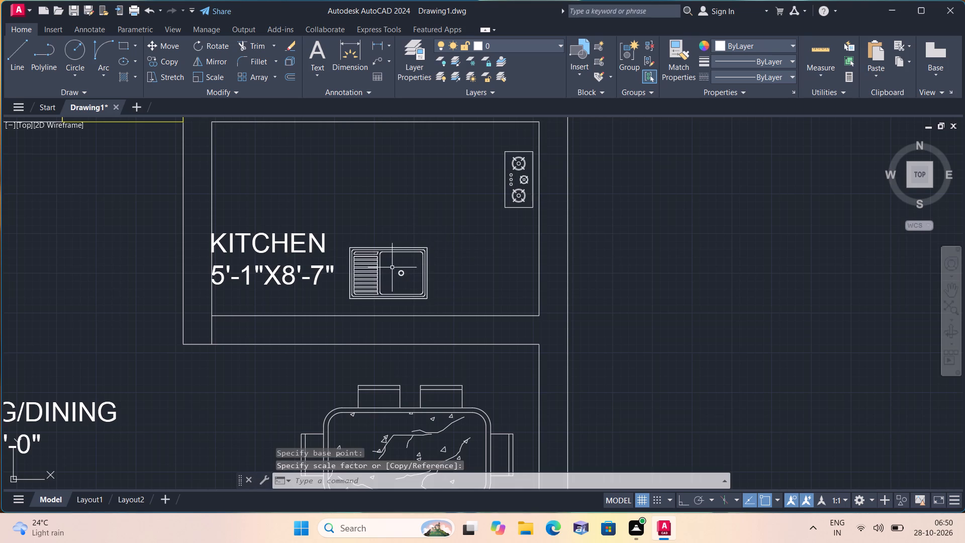
# Move the enlarged sink slightly south so it sits close to the south wall of the 5'-1"X8'-7" kitchen.
pyautogui.click(371, 258)
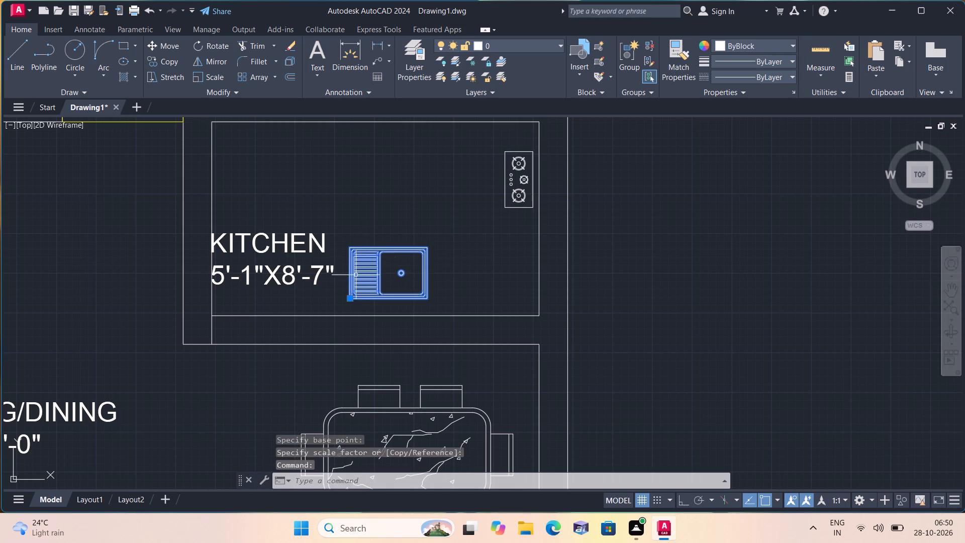
pyautogui.click(352, 296)
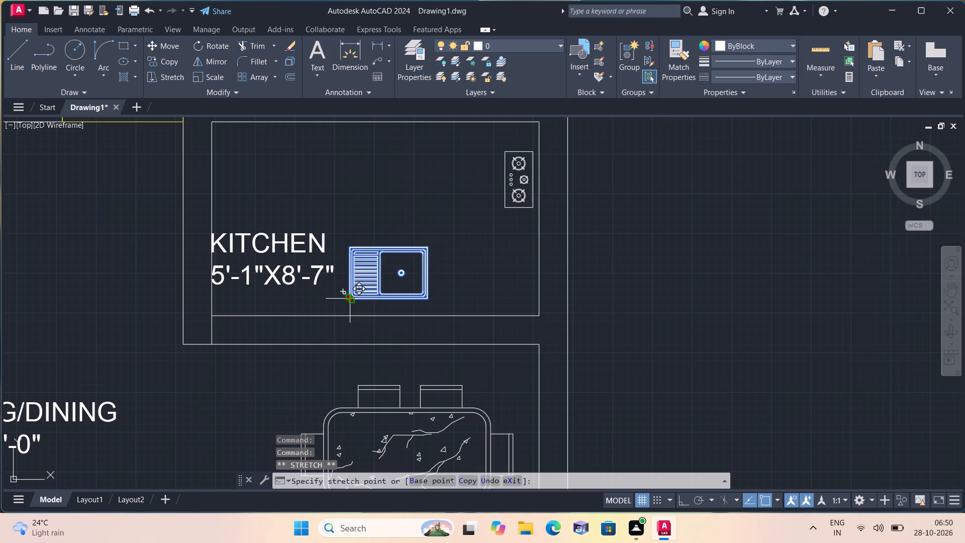
pyautogui.click(354, 307)
pyautogui.scroll(-1, 389, 212)
pyautogui.moveTo(392, 208); pyautogui.dragTo(398, 210, button='middle')
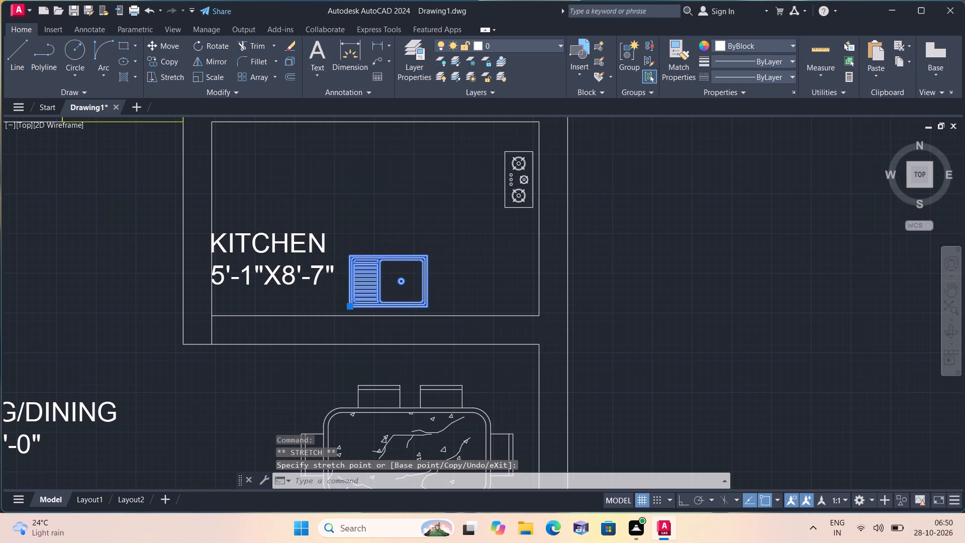
pyautogui.moveTo(398, 210); pyautogui.dragTo(496, 260, button='middle')
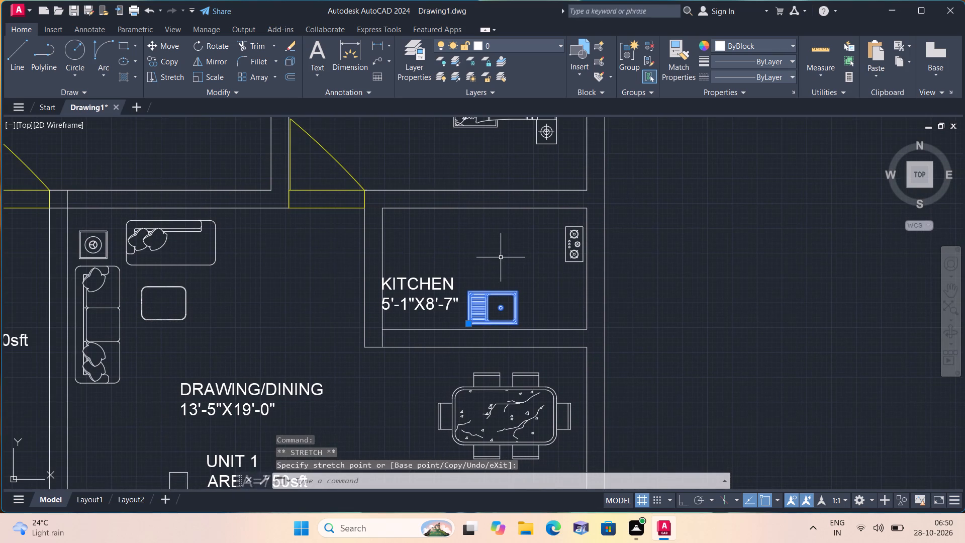
pyautogui.press('Escape')
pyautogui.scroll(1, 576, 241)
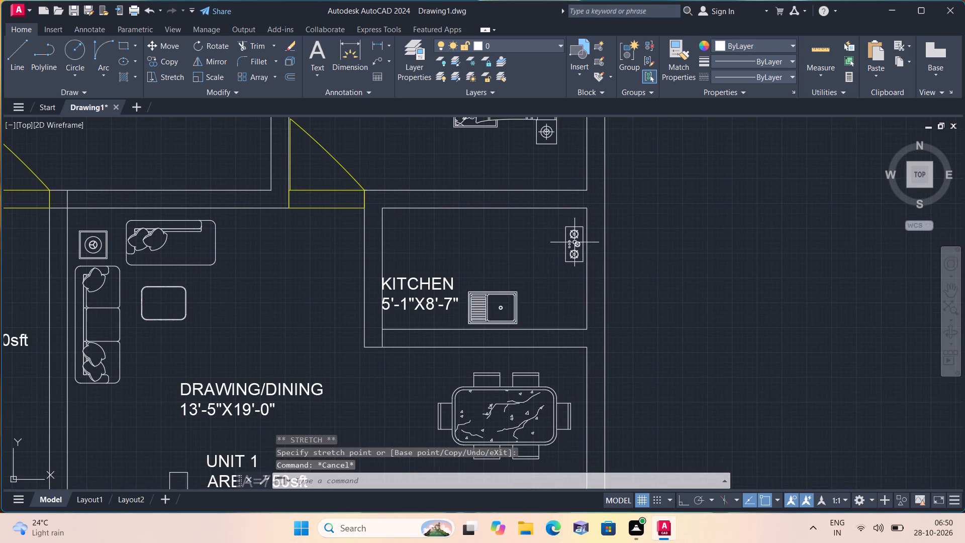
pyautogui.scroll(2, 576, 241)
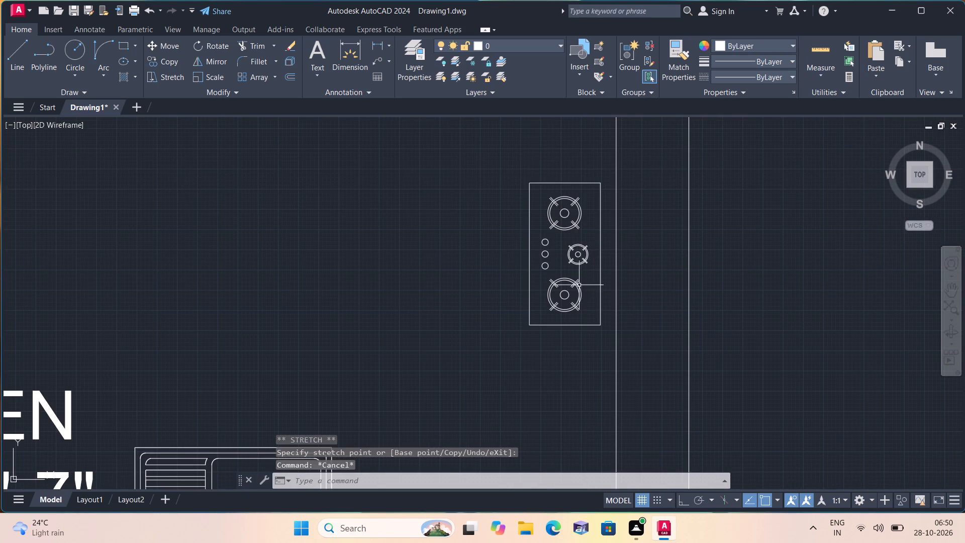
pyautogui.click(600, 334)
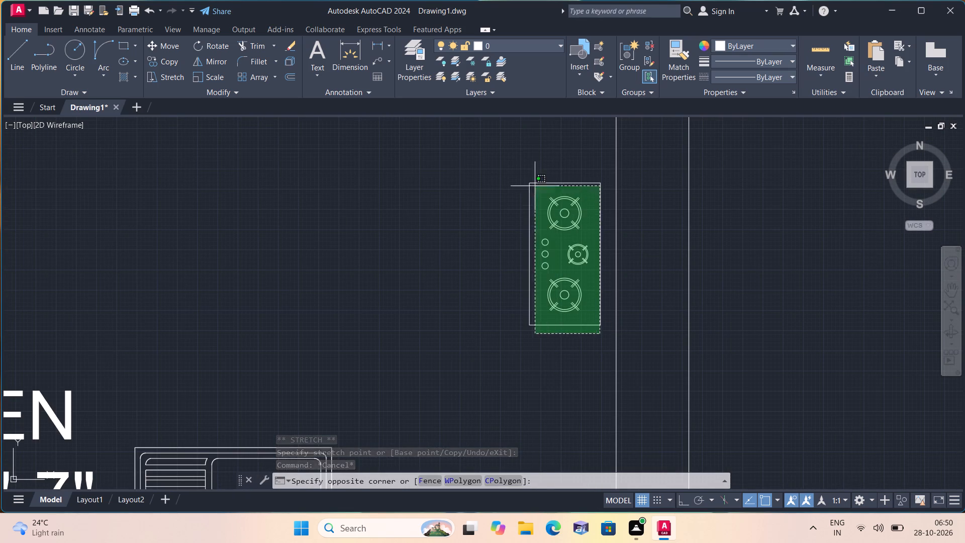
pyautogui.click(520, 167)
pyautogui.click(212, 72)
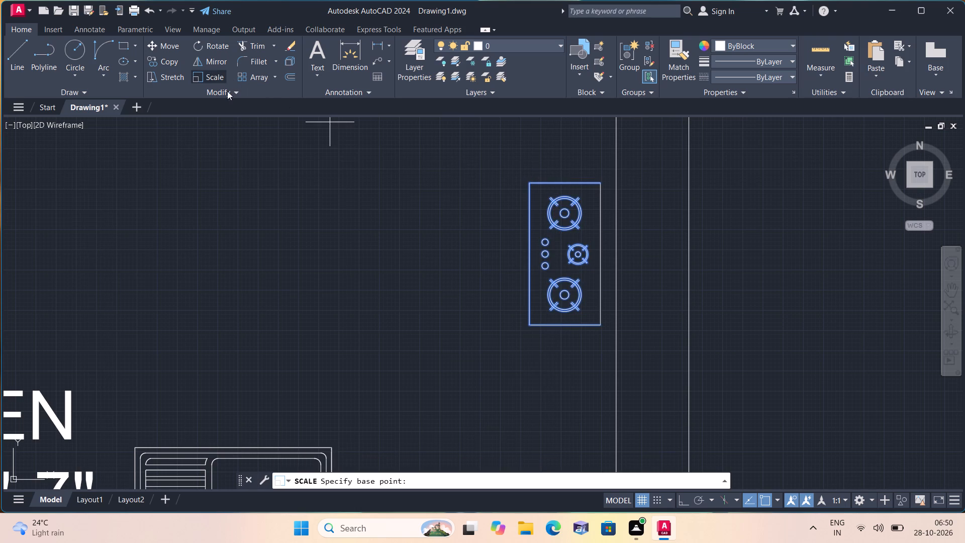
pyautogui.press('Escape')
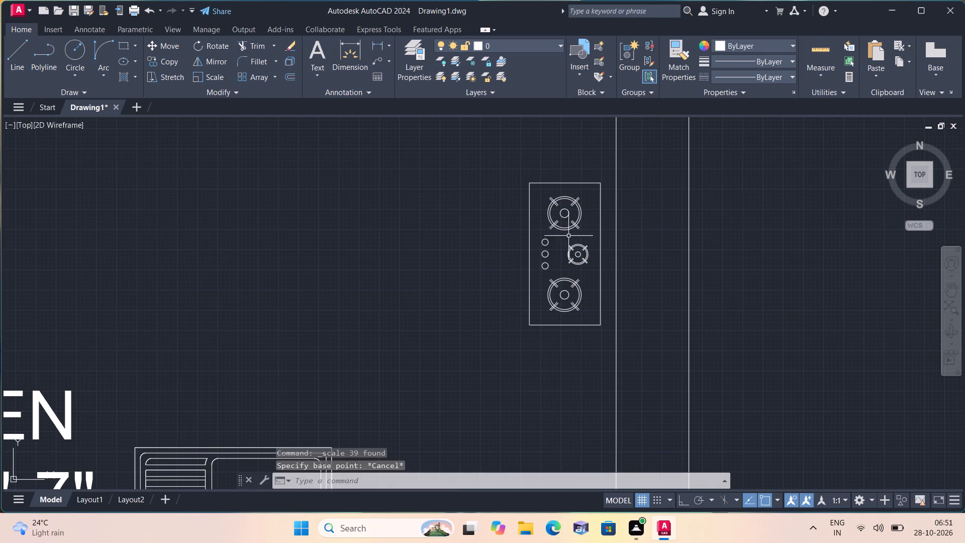
# Move the whole stove in the 5'-1"X8'-7" kitchen slightly southwest, away from the east wall.
pyautogui.click(606, 330)
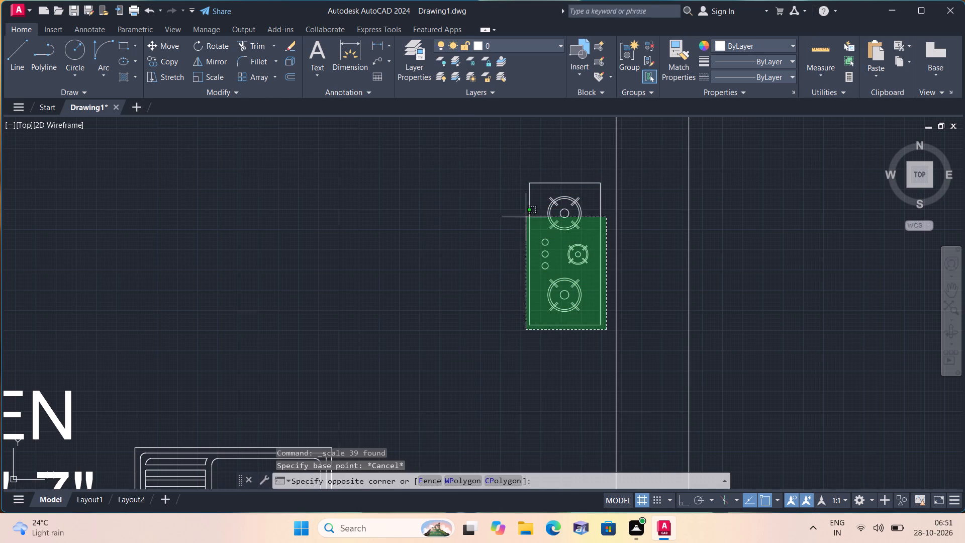
pyautogui.click(490, 176)
pyautogui.scroll(-1, 489, 177)
pyautogui.moveTo(484, 185); pyautogui.dragTo(510, 237, button='middle')
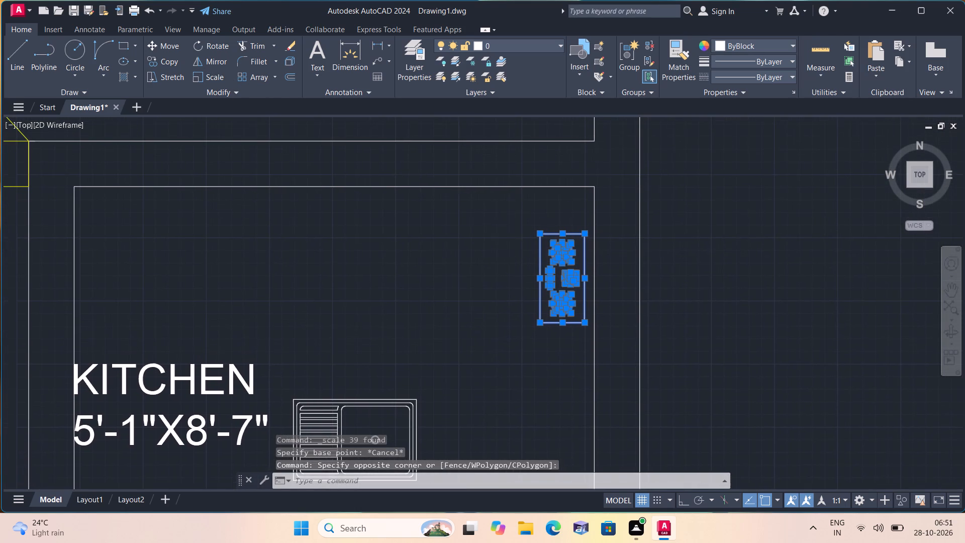
pyautogui.click(167, 46)
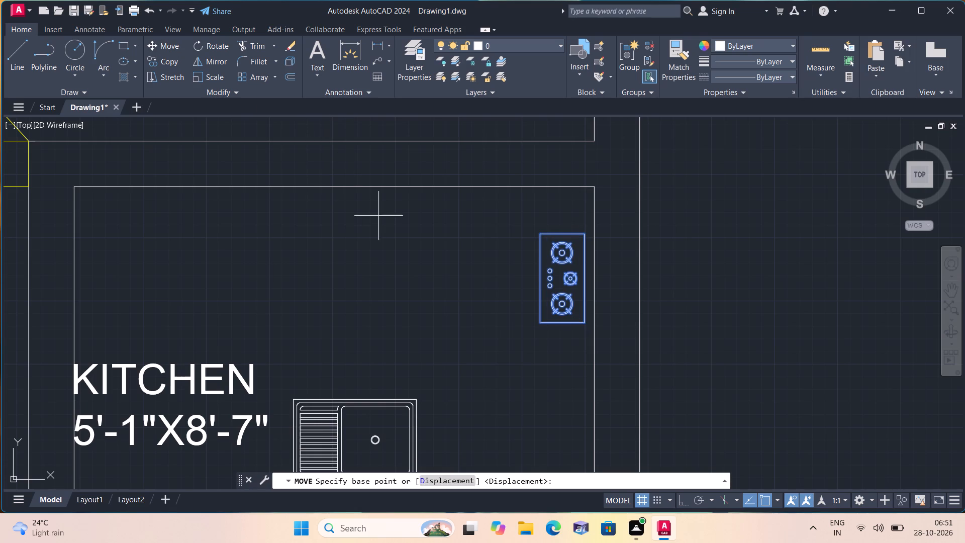
pyautogui.click(560, 285)
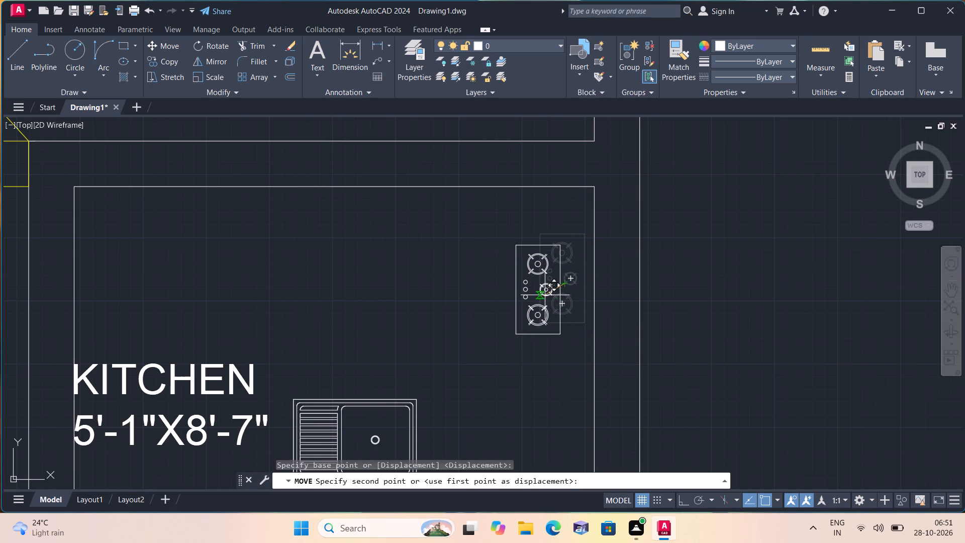
pyautogui.click(545, 295)
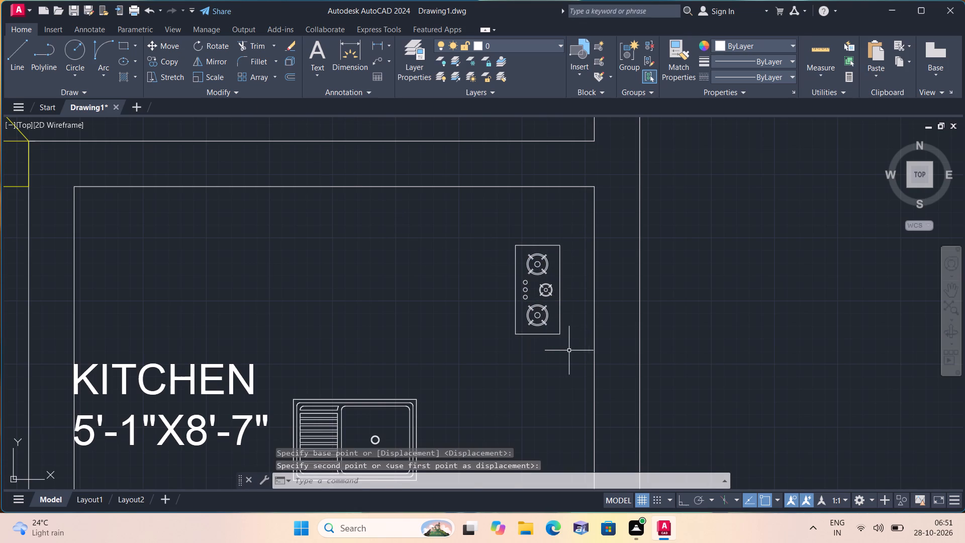
# Scale the whole stove in the 5'-1"X8'-7" kitchen up to about 1.8 times its size, about a point inside it.
pyautogui.click(572, 348)
pyautogui.click(488, 232)
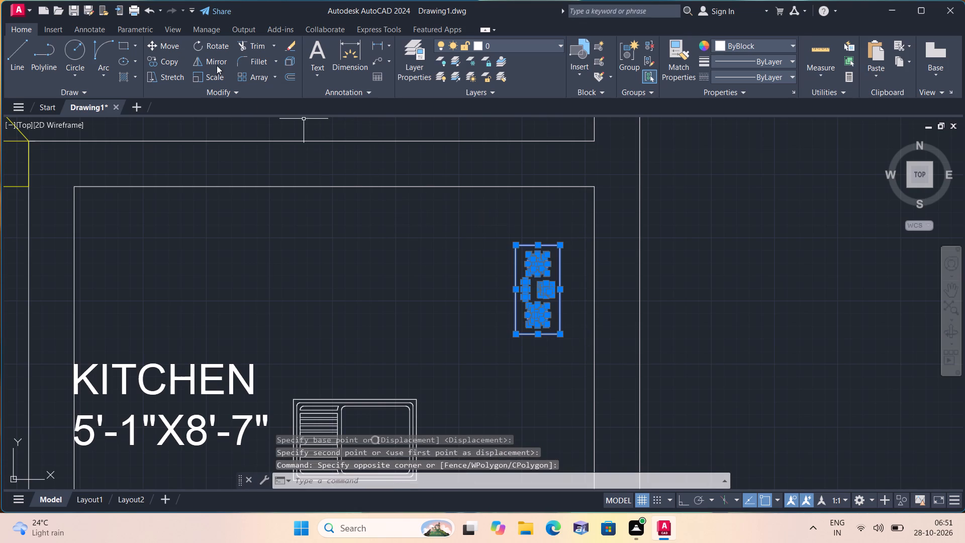
pyautogui.click(212, 74)
pyautogui.click(534, 276)
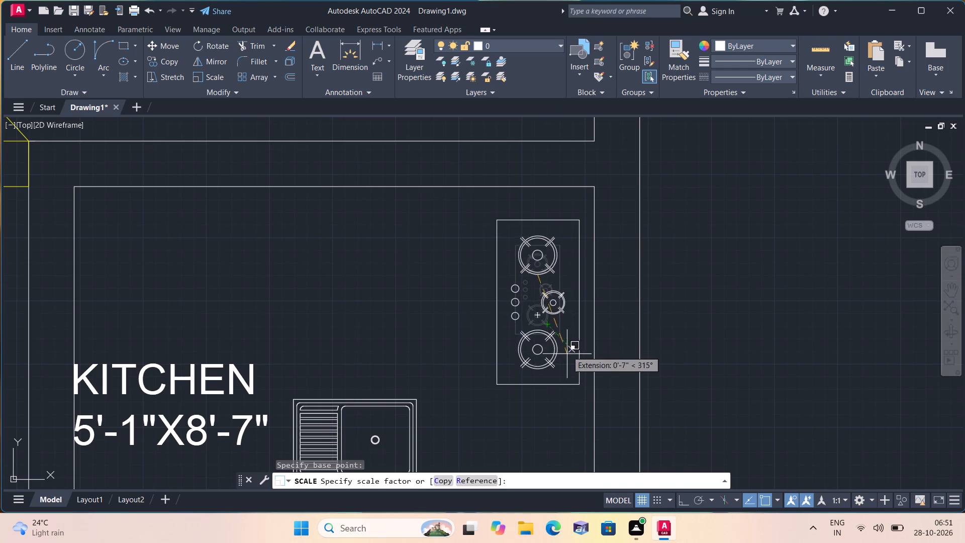
pyautogui.click(567, 348)
# Move the bed with its nightstands in Unit 2's 12'-0"X10'-0" bedroom south and slightly west, nearer the room's middle.
pyautogui.scroll(-3, 547, 330)
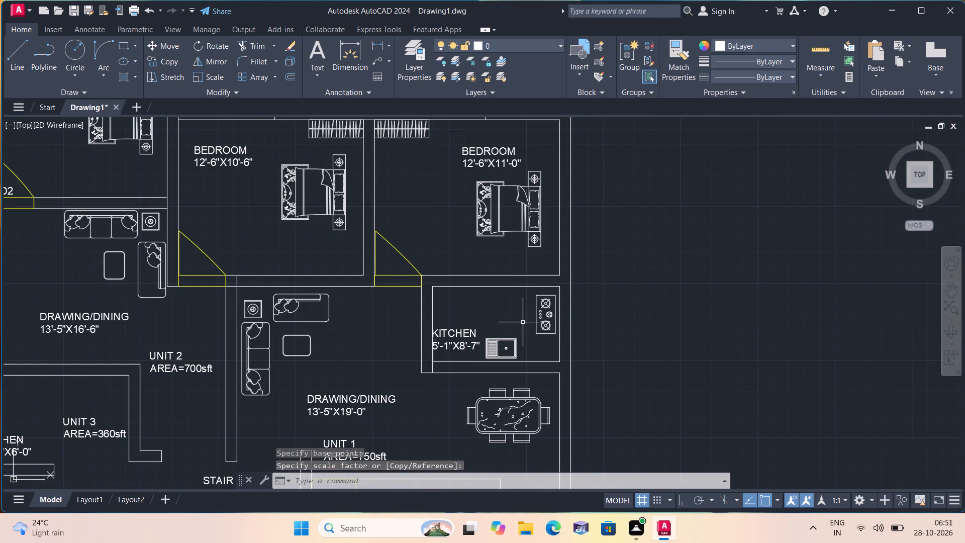
pyautogui.scroll(-1, 495, 318)
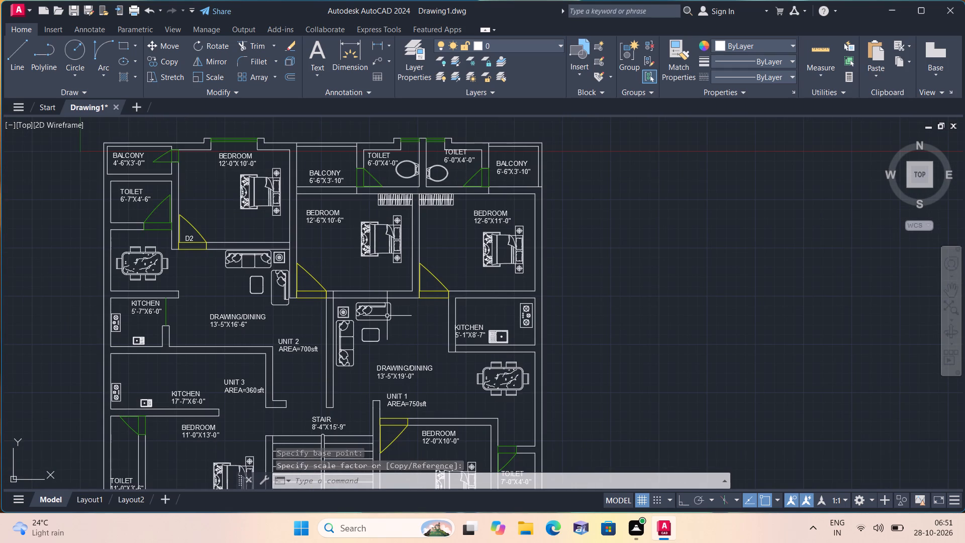
pyautogui.scroll(-1, 386, 317)
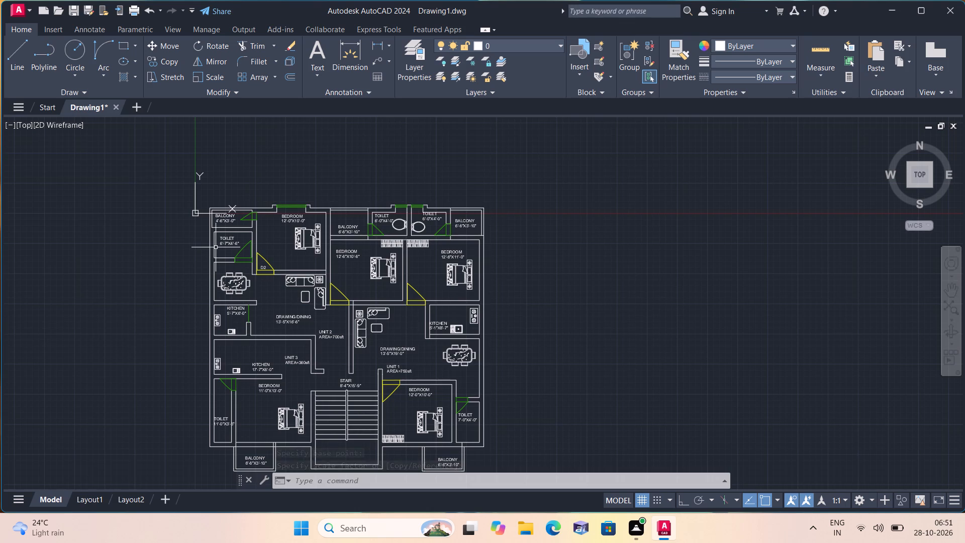
pyautogui.scroll(-1, 234, 276)
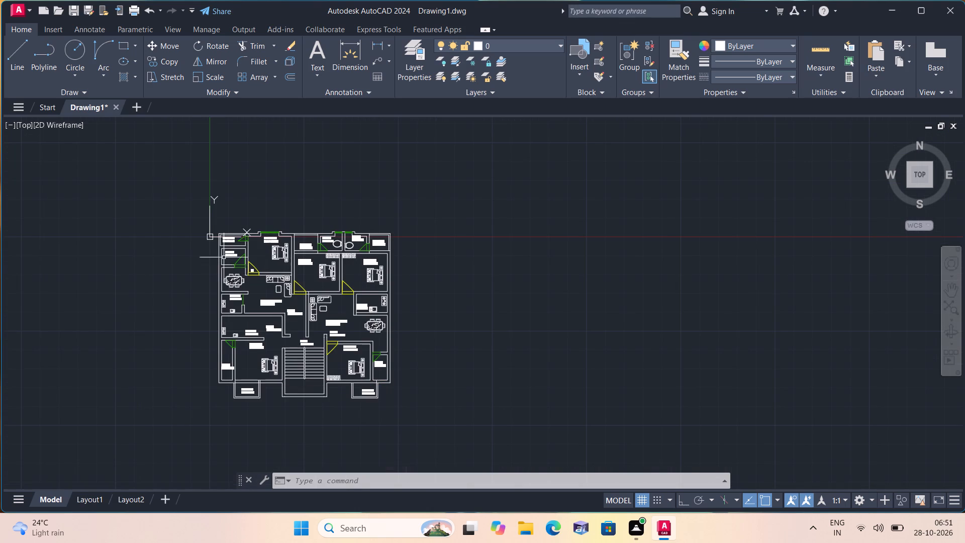
pyautogui.moveTo(223, 256); pyautogui.dragTo(286, 307, button='middle')
pyautogui.scroll(2, 280, 292)
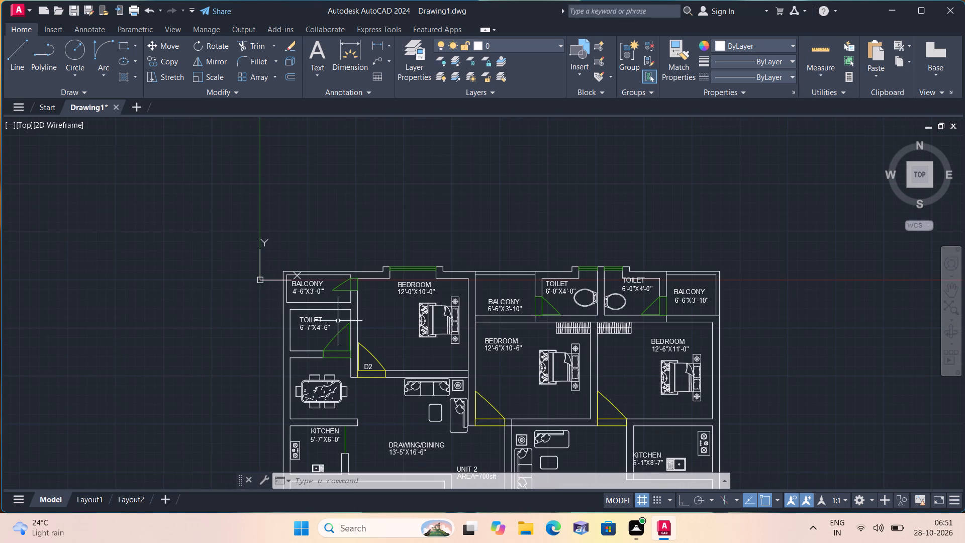
pyautogui.moveTo(346, 338); pyautogui.dragTo(324, 275, button='middle')
pyautogui.scroll(1, 367, 250)
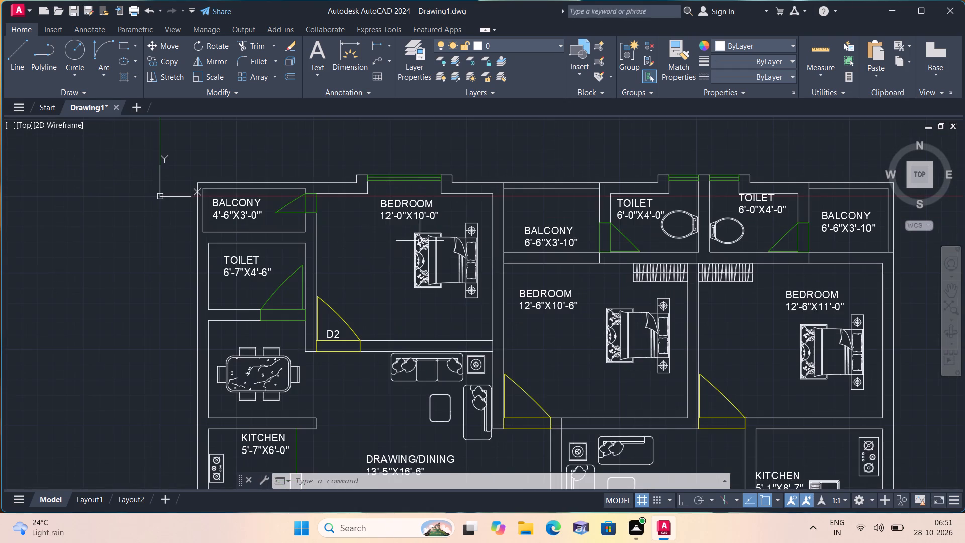
pyautogui.scroll(1, 485, 292)
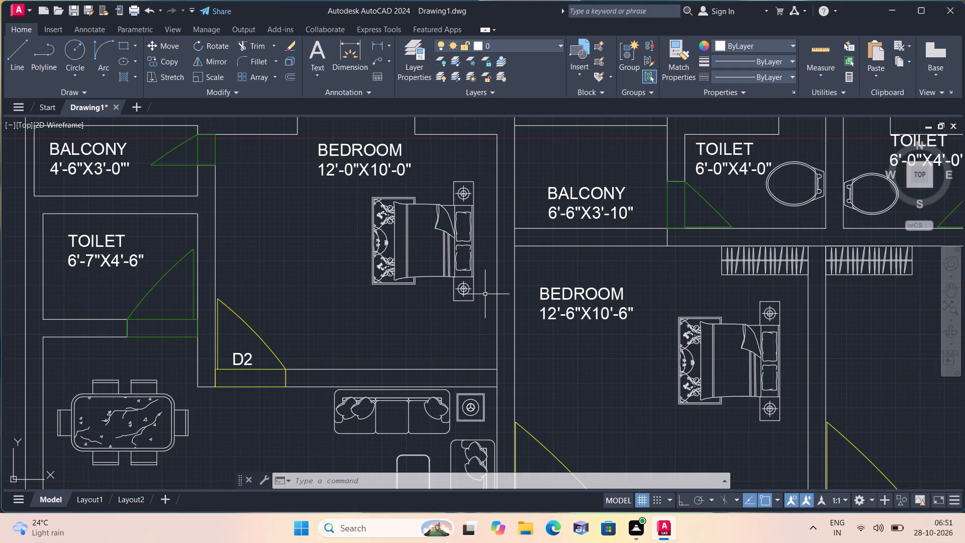
pyautogui.scroll(1, 477, 300)
pyautogui.click(476, 311)
pyautogui.moveTo(424, 256); pyautogui.dragTo(425, 263, button='middle')
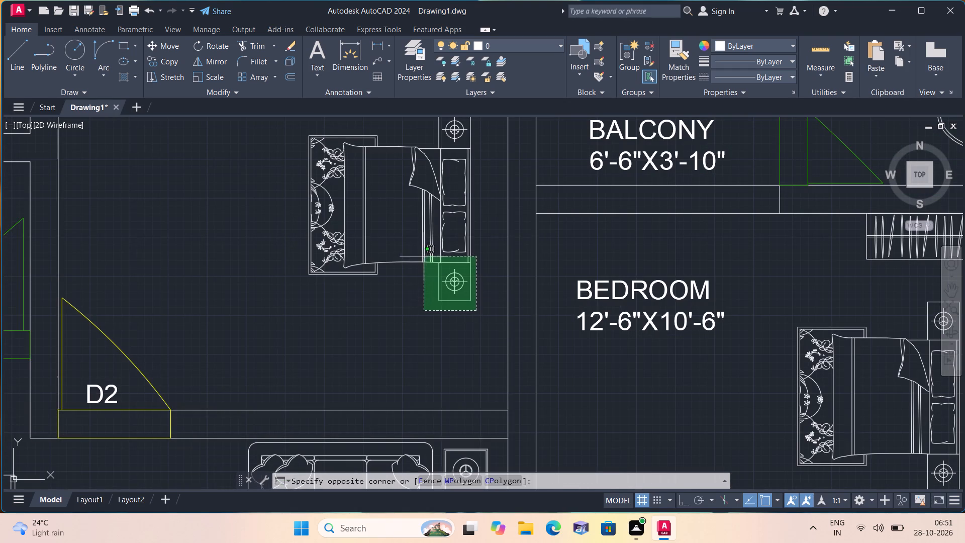
pyautogui.moveTo(425, 263); pyautogui.dragTo(468, 338, button='middle')
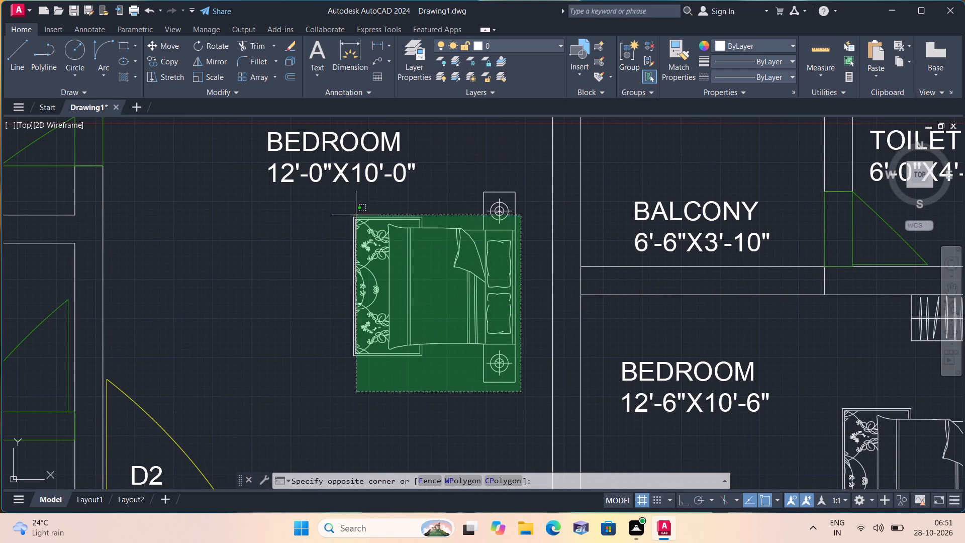
pyautogui.click(328, 188)
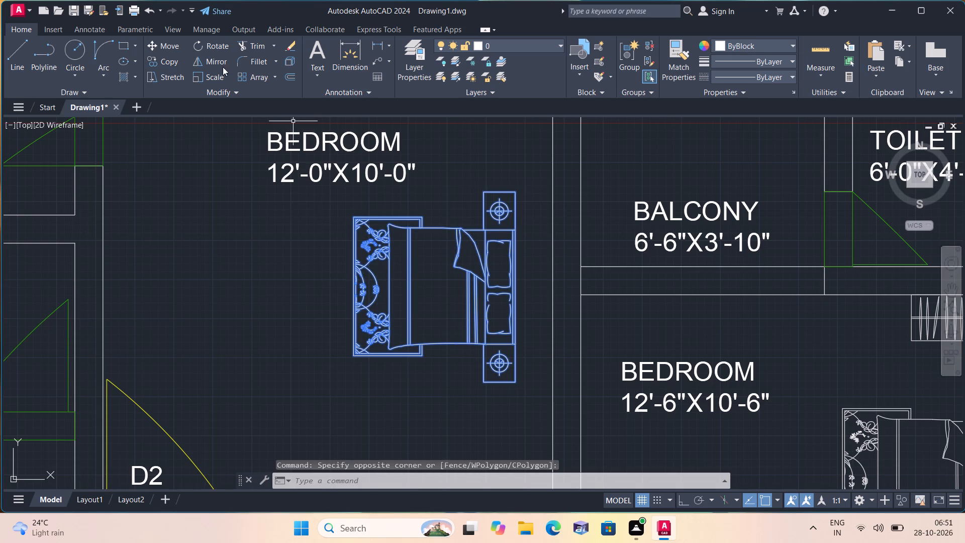
pyautogui.click(168, 43)
pyautogui.scroll(-2, 256, 161)
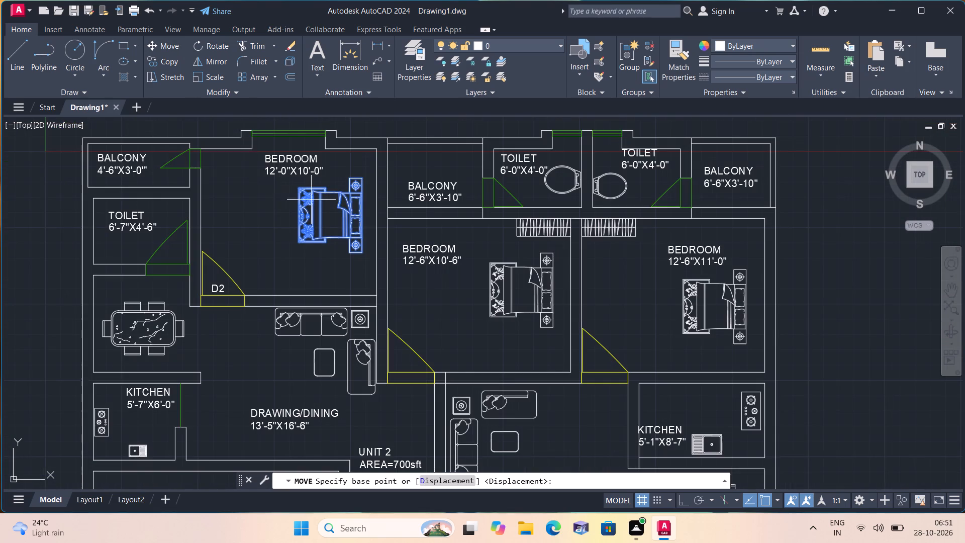
pyautogui.click(328, 207)
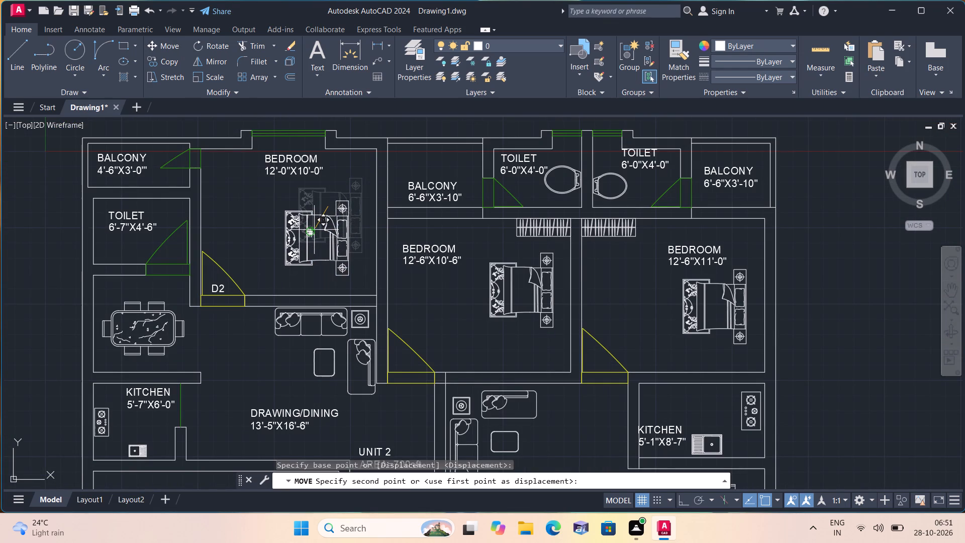
pyautogui.click(320, 234)
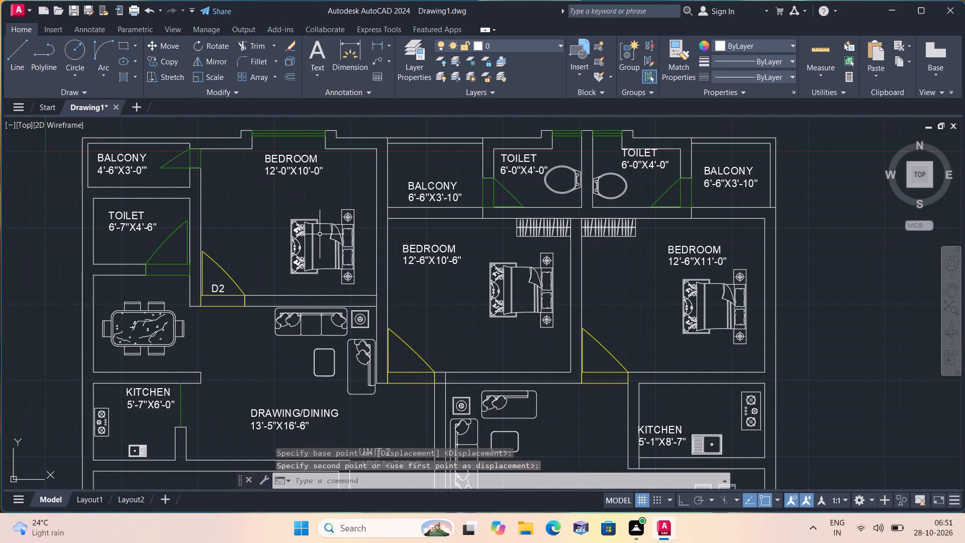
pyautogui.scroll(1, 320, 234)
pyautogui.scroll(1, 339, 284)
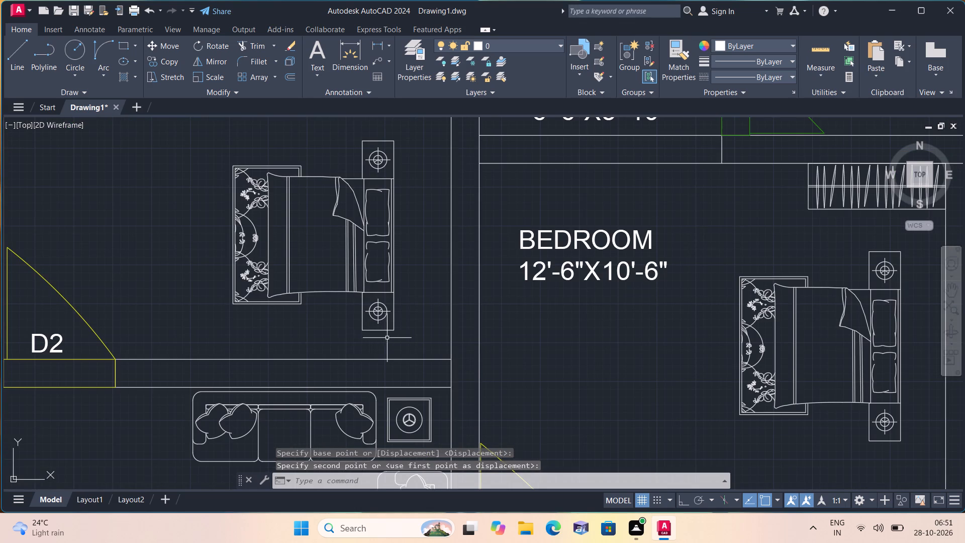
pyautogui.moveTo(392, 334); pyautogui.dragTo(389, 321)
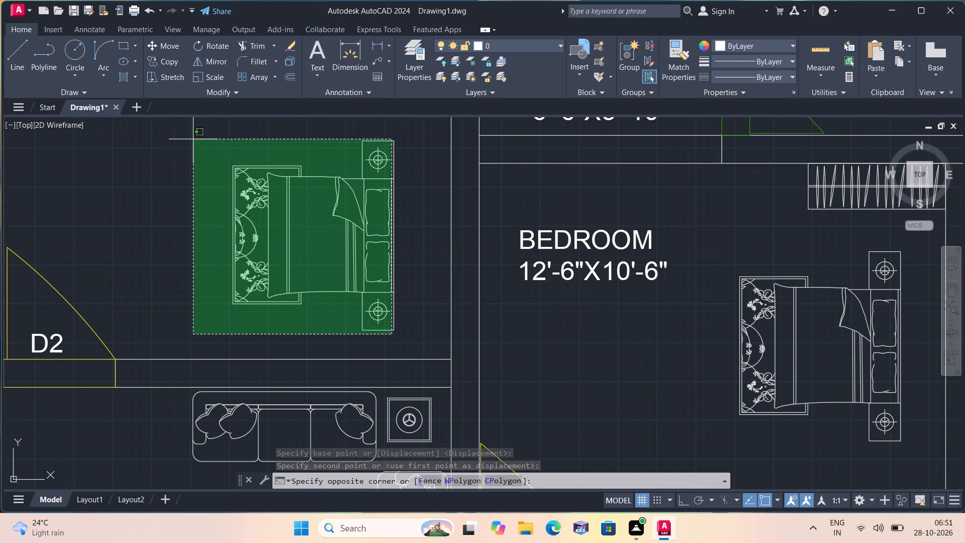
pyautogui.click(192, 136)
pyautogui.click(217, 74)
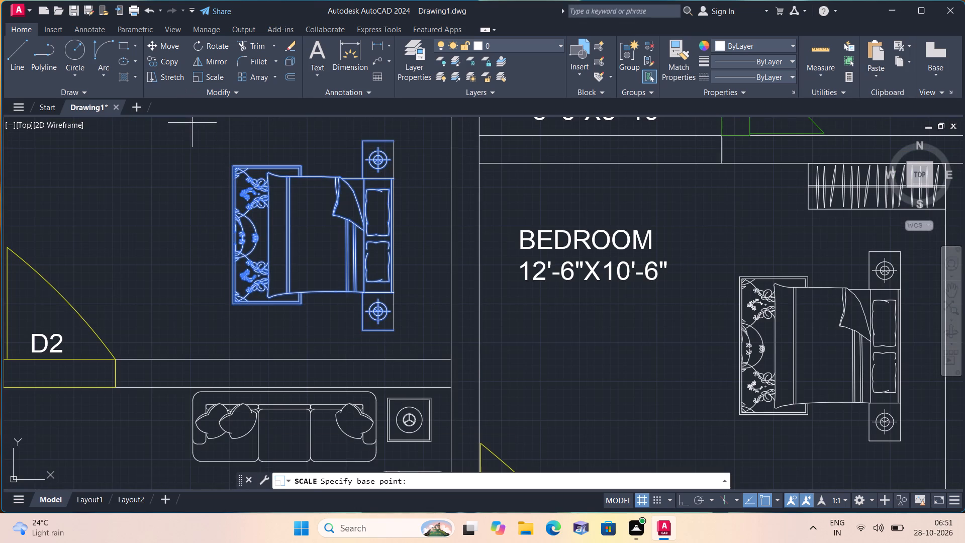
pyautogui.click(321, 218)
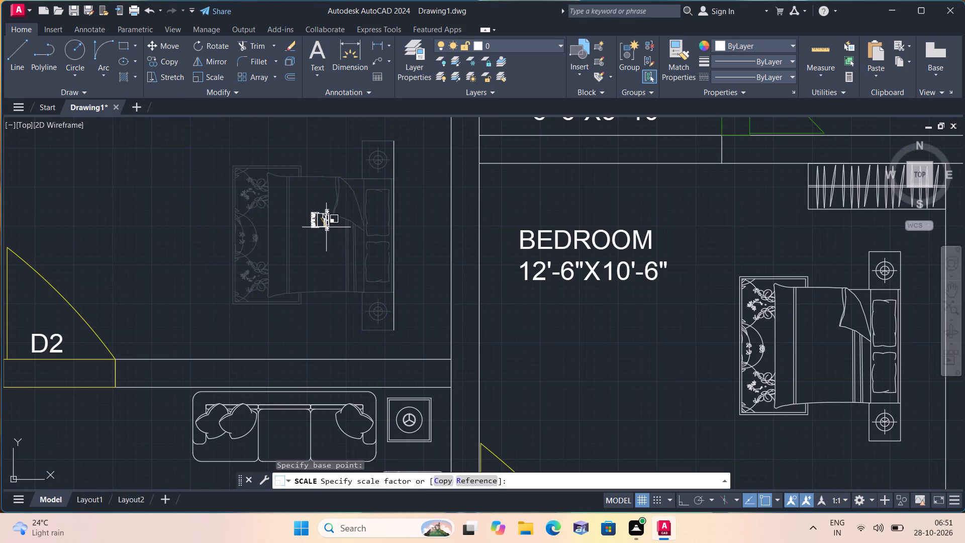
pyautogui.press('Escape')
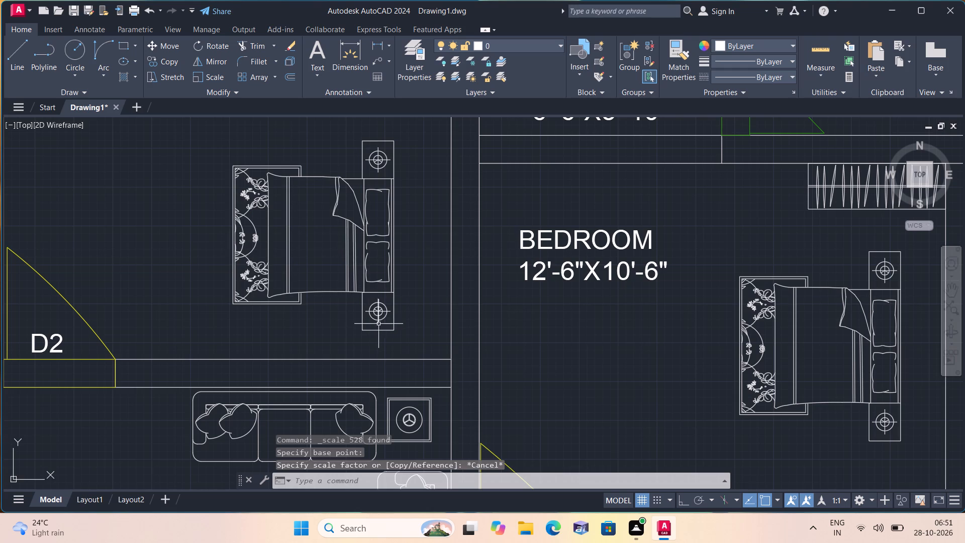
# Move the bed with its nightstands in Unit 2's 12'-0"X10'-0" bedroom slightly north, away from the south wall.
pyautogui.click(399, 337)
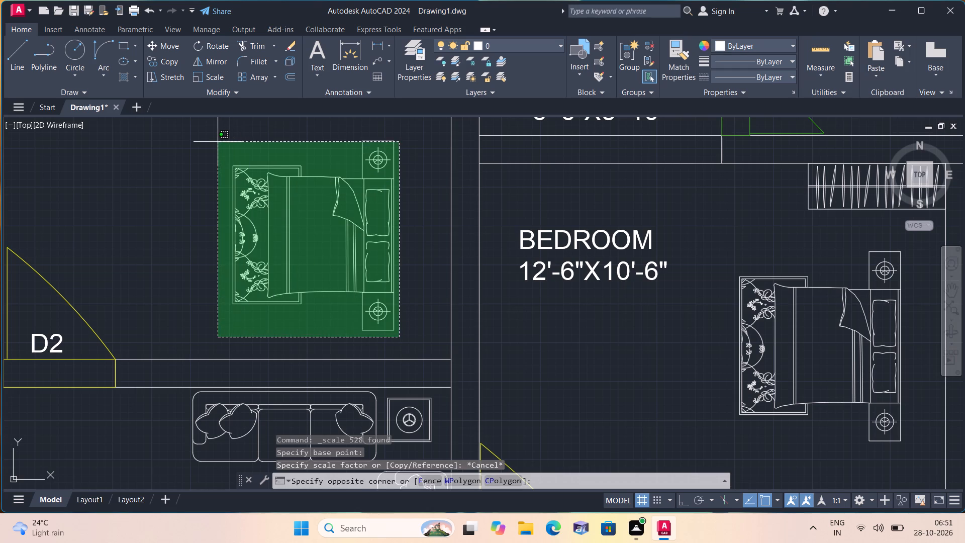
pyautogui.click(217, 141)
pyautogui.click(161, 42)
pyautogui.scroll(-1, 172, 158)
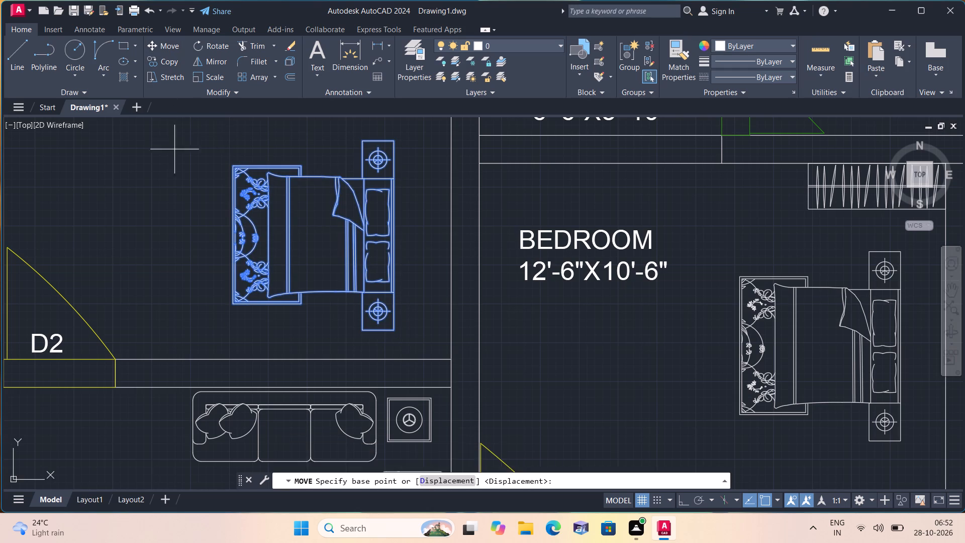
pyautogui.moveTo(170, 166); pyautogui.dragTo(251, 291, button='middle')
pyautogui.click(328, 328)
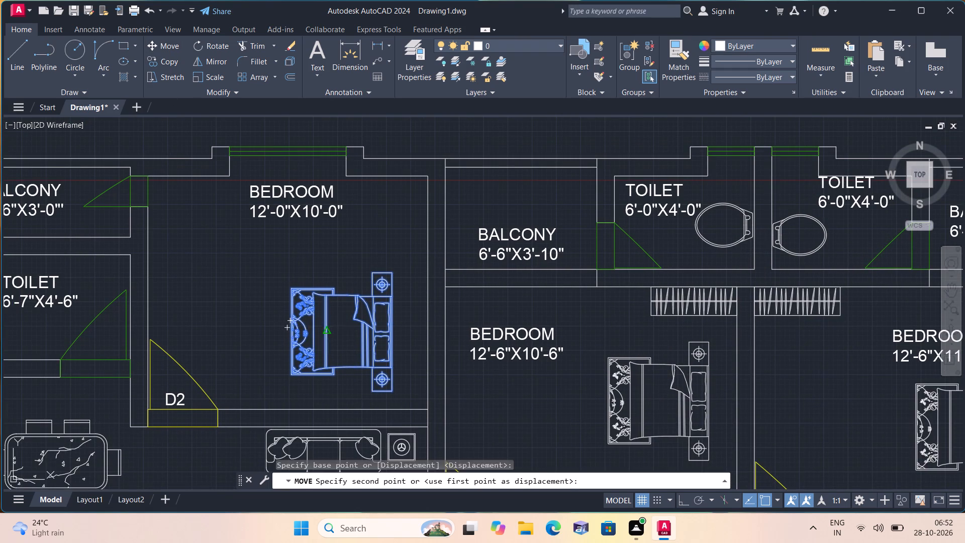
pyautogui.click(322, 321)
# Scale the bed with its nightstands in Unit 2's 12'-0"X10'-0" bedroom up to about 1.5 times its size, about a point inside it.
pyautogui.scroll(1, 355, 355)
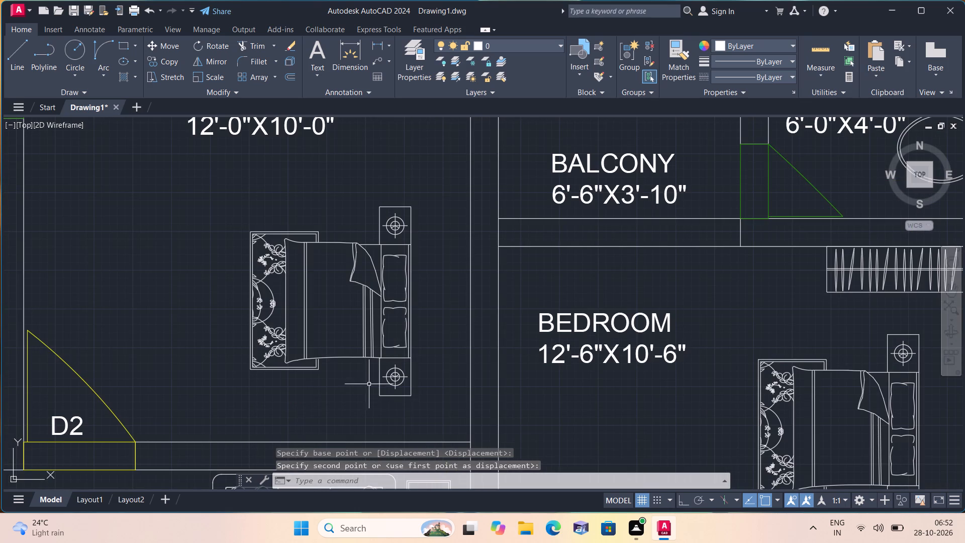
pyautogui.click(423, 402)
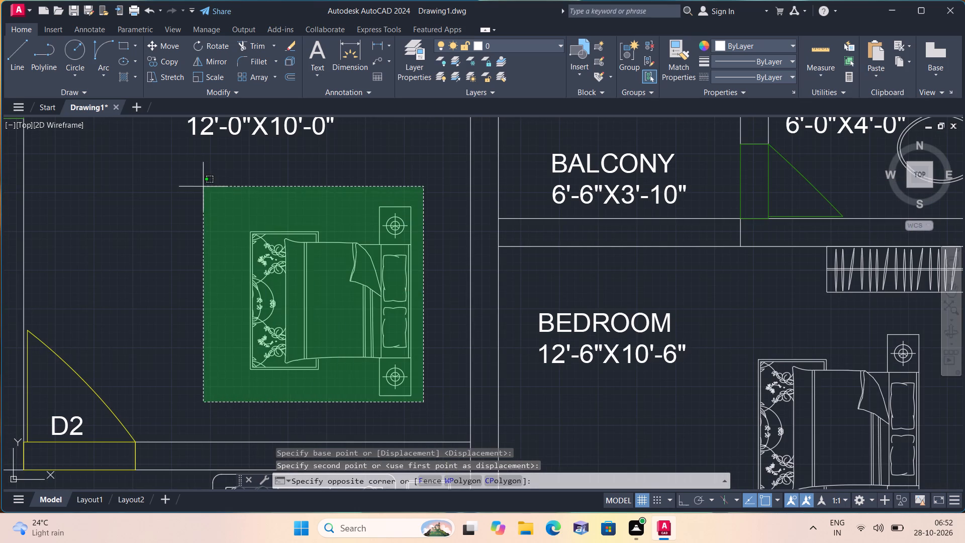
pyautogui.click(195, 181)
pyautogui.click(213, 74)
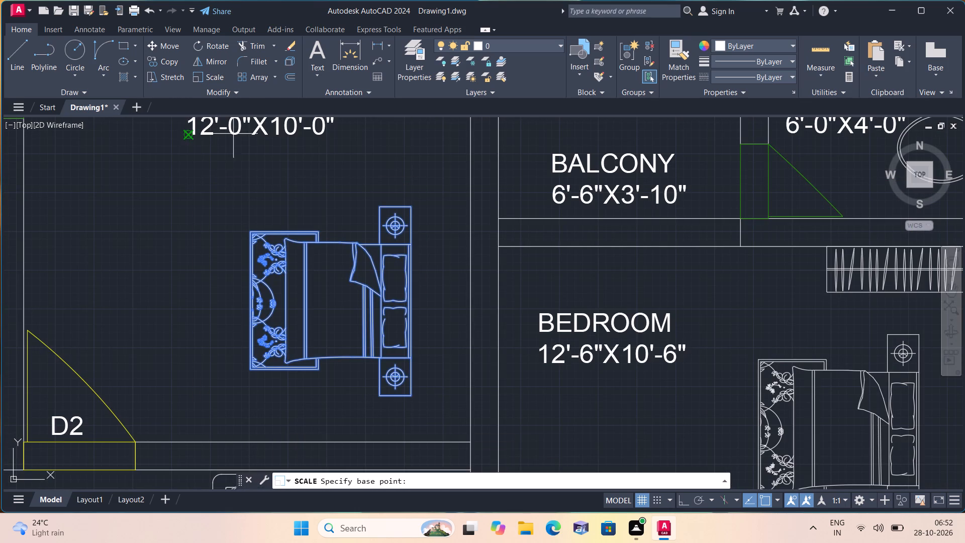
pyautogui.click(331, 323)
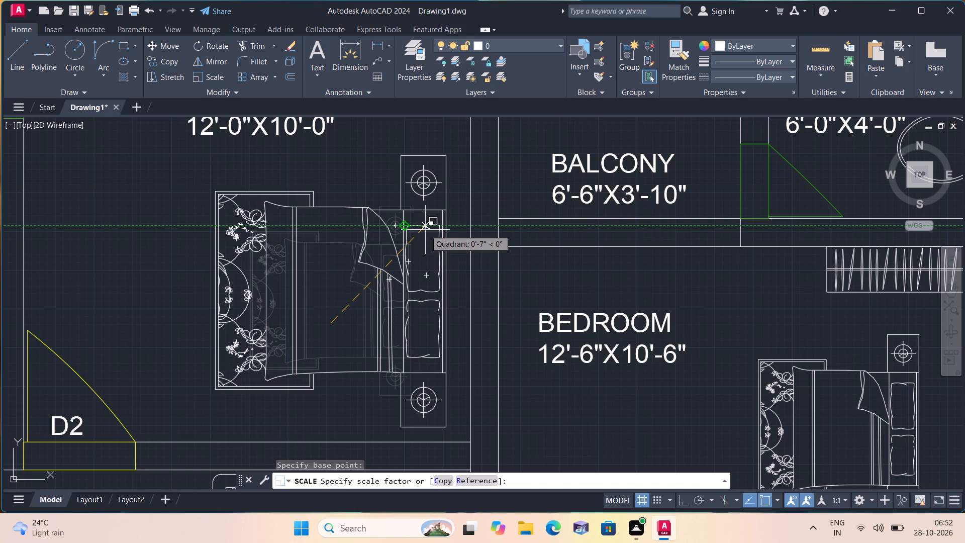
pyautogui.click(434, 230)
# Move the label of the 12'-6"X11'-0" bedroom straight west so it sits just below the wardrobe, clear of the bed.
pyautogui.scroll(-2, 402, 255)
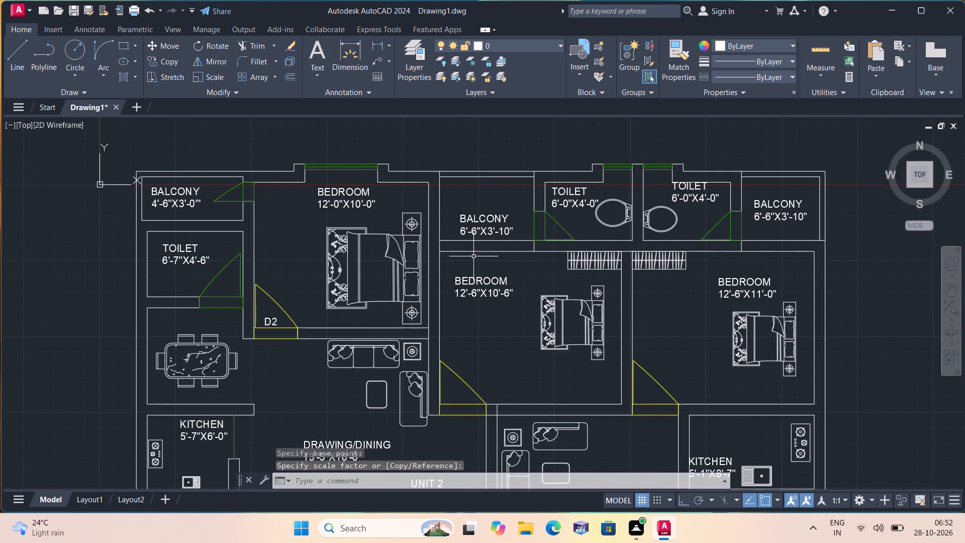
pyautogui.moveTo(464, 252); pyautogui.dragTo(440, 163, button='middle')
pyautogui.scroll(-1, 447, 159)
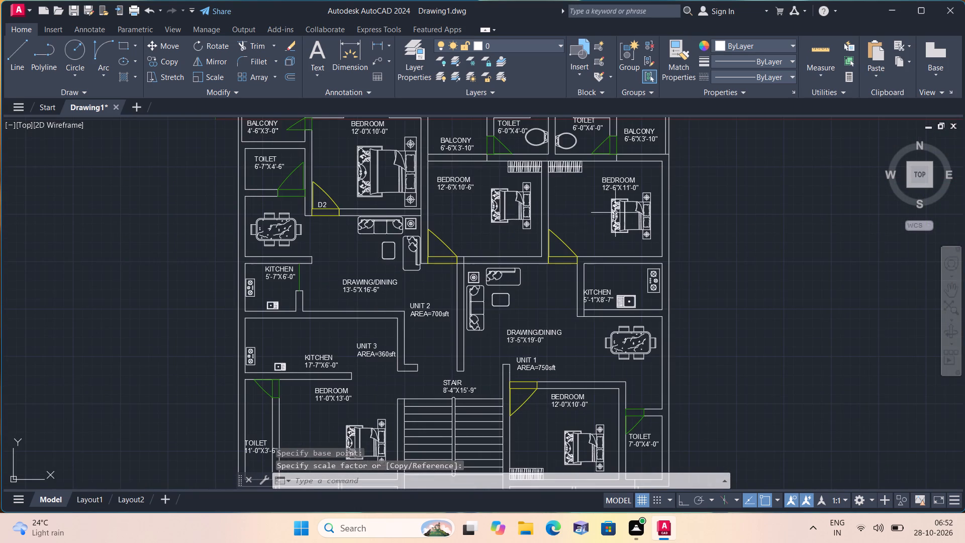
pyautogui.scroll(1, 664, 189)
pyautogui.scroll(1, 621, 182)
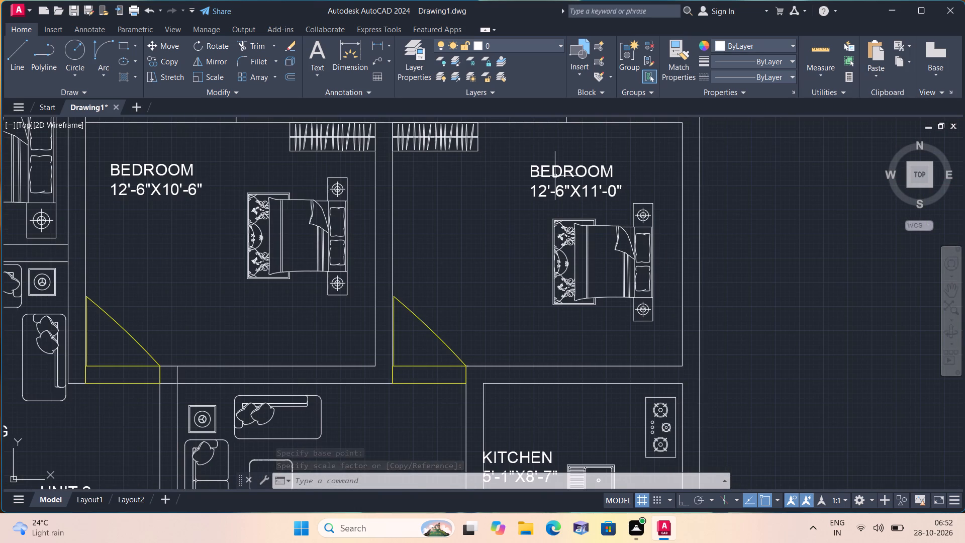
pyautogui.moveTo(549, 175); pyautogui.dragTo(434, 192, button='middle')
pyautogui.scroll(1, 446, 195)
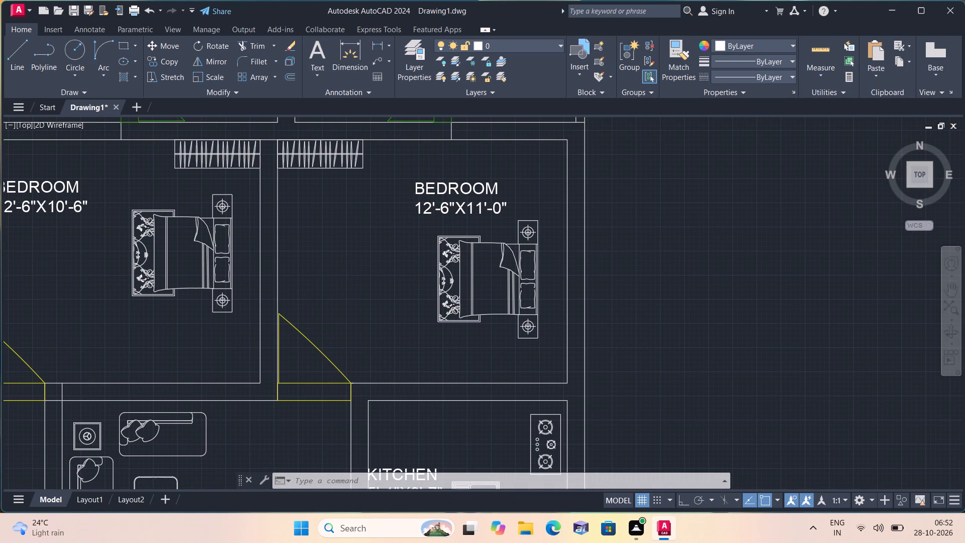
pyautogui.scroll(-1, 451, 190)
pyautogui.click(453, 185)
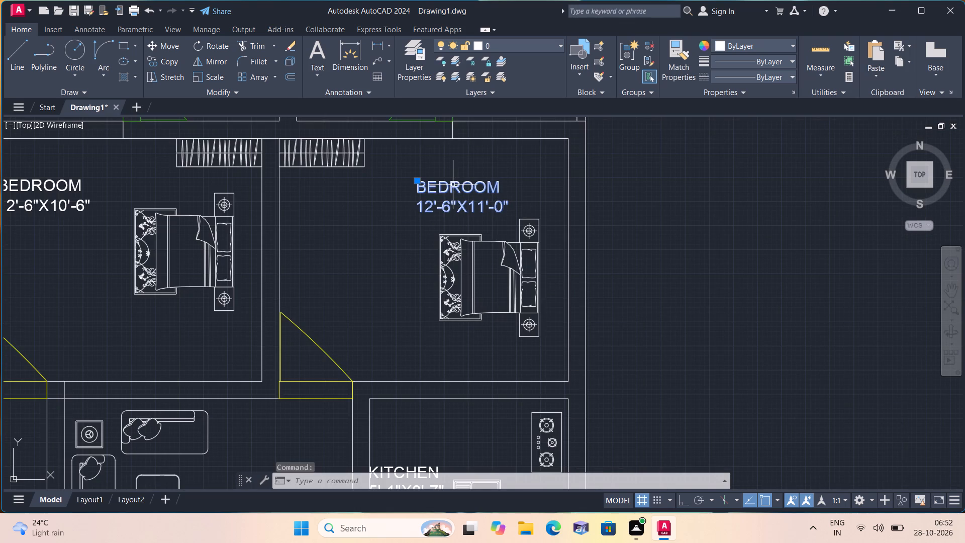
pyautogui.click(419, 182)
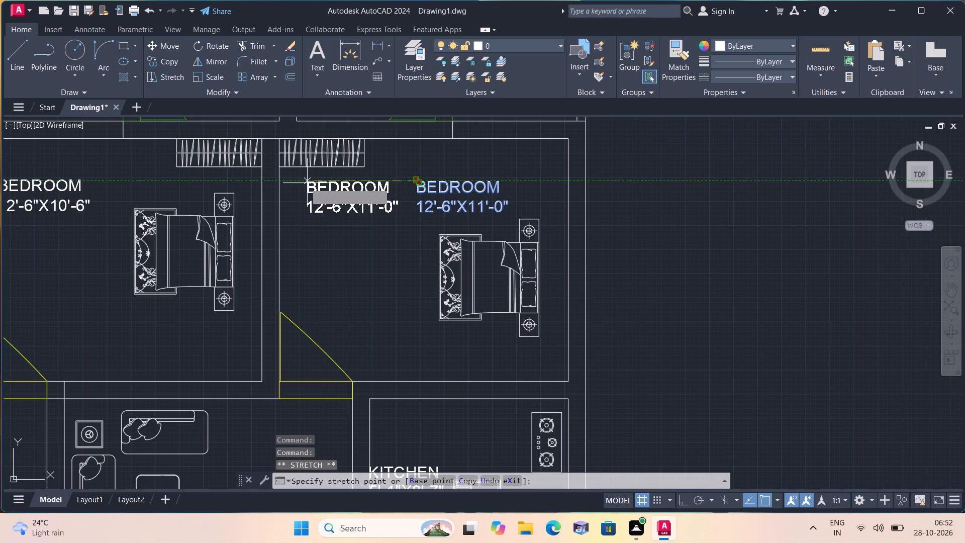
pyautogui.click(305, 183)
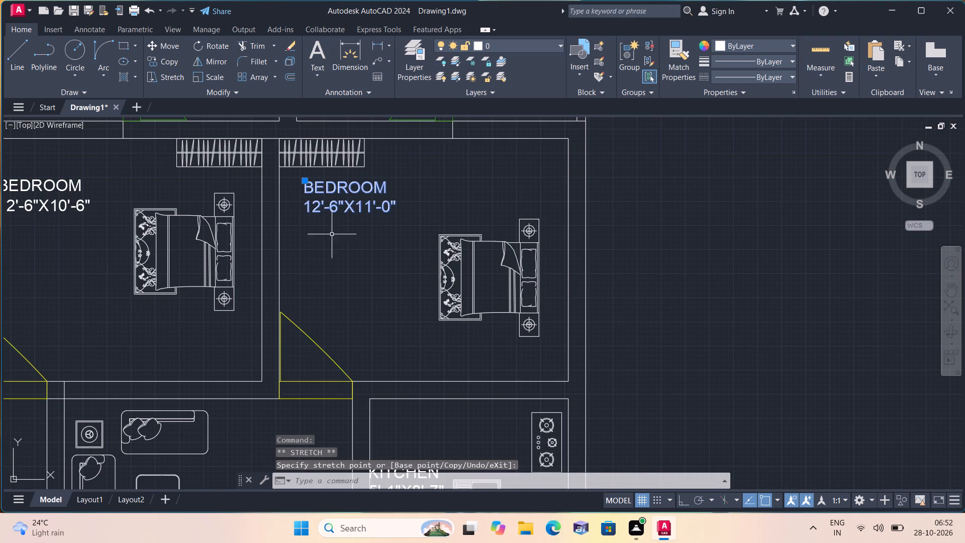
pyautogui.press('Escape')
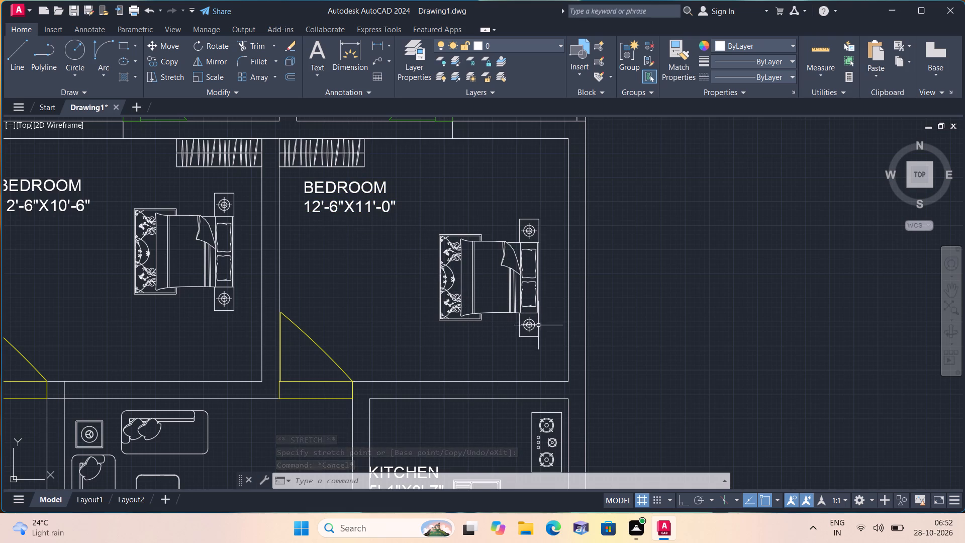
# Scale the bed with its nightstands in the 12'-6"X11'-0" bedroom up to about 1.4 times its size, about a point inside it.
pyautogui.click(544, 344)
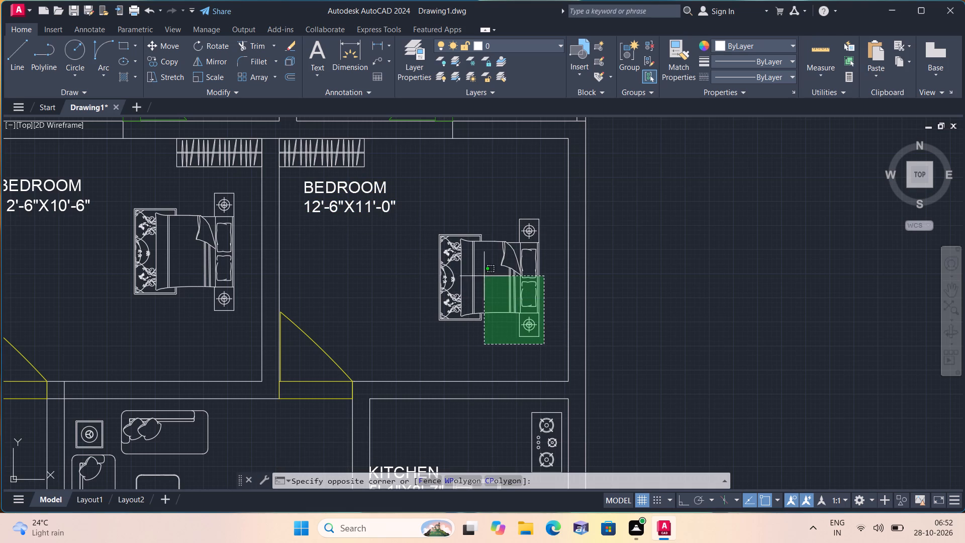
pyautogui.click(418, 208)
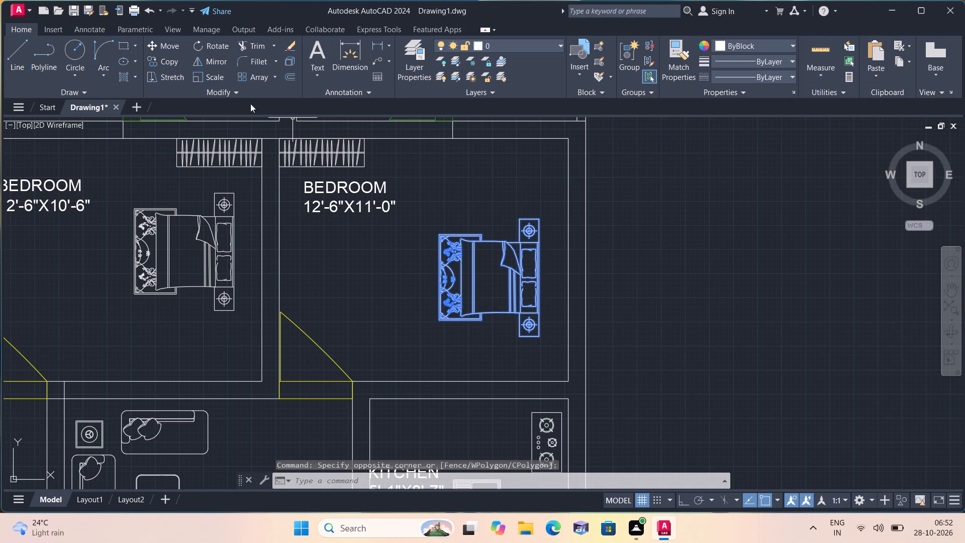
pyautogui.click(210, 73)
pyautogui.moveTo(505, 258); pyautogui.dragTo(505, 265)
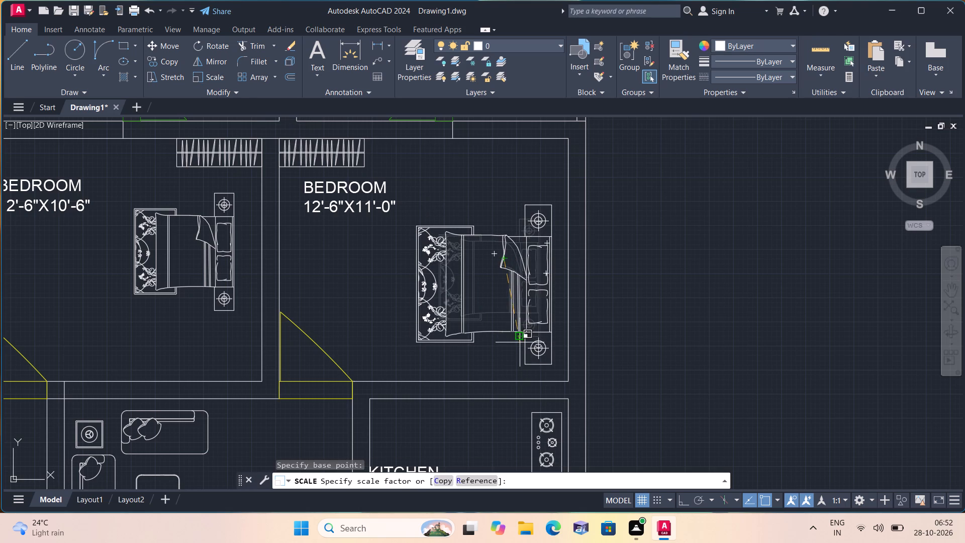
pyautogui.click(520, 342)
# Move the bed with its nightstands in Unit 3's 11'-0"X13'-0" bedroom west, away from the stair wall.
pyautogui.scroll(-1, 514, 339)
pyautogui.moveTo(508, 334); pyautogui.dragTo(514, 210, button='middle')
pyautogui.scroll(-1, 514, 210)
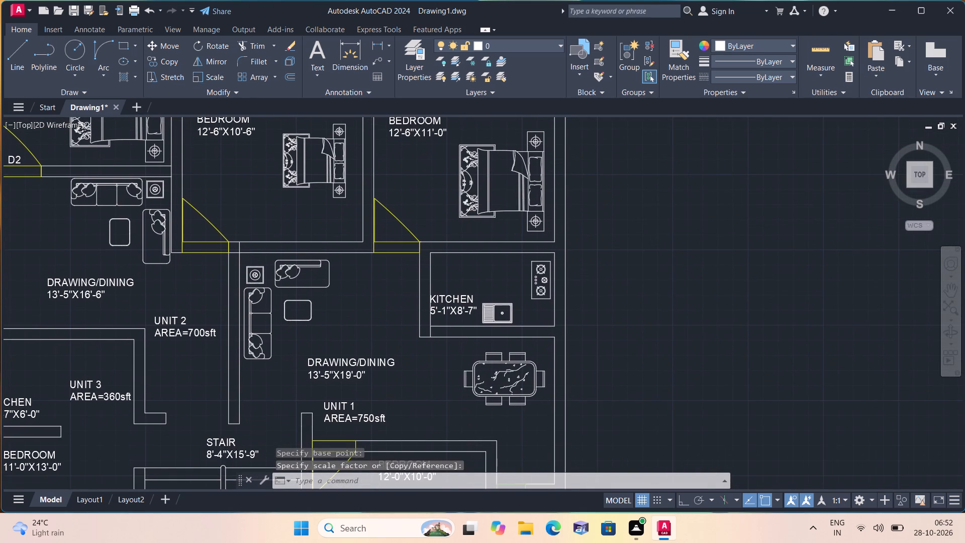
pyautogui.moveTo(494, 277); pyautogui.dragTo(490, 192, button='middle')
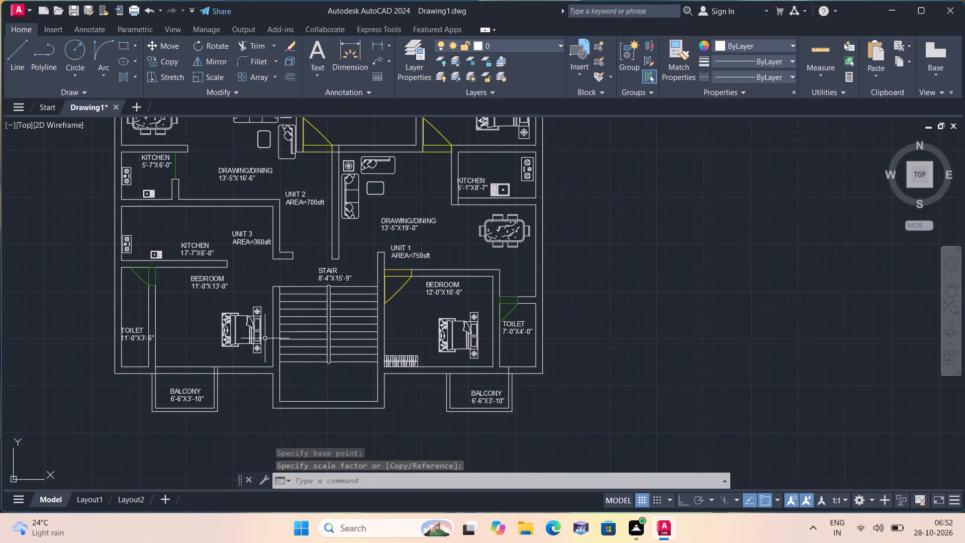
pyautogui.scroll(2, 259, 341)
pyautogui.click(269, 389)
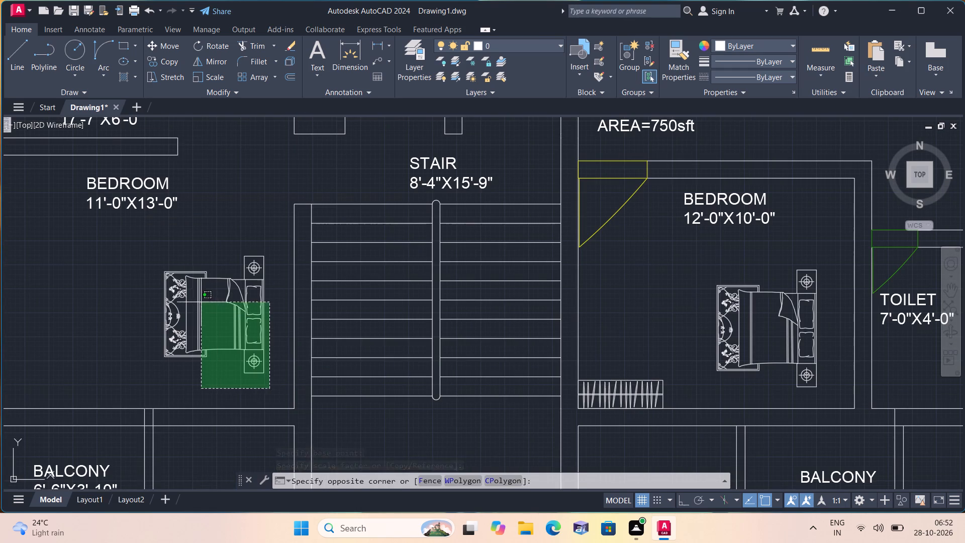
pyautogui.click(130, 235)
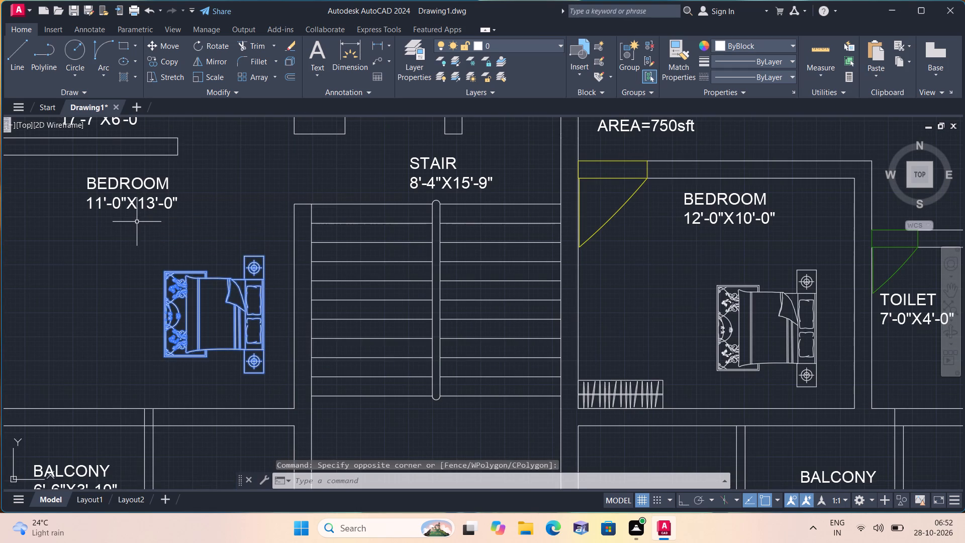
pyautogui.click(166, 44)
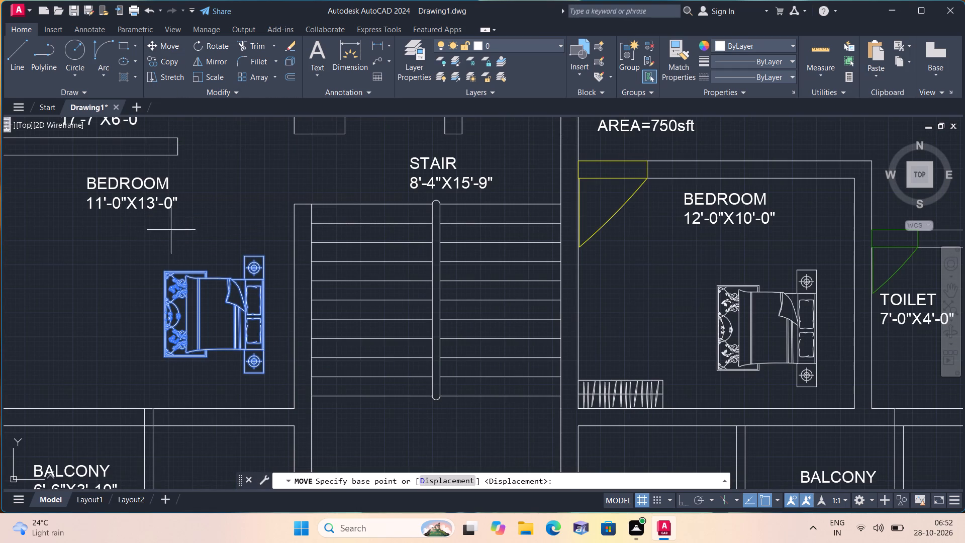
pyautogui.click(177, 260)
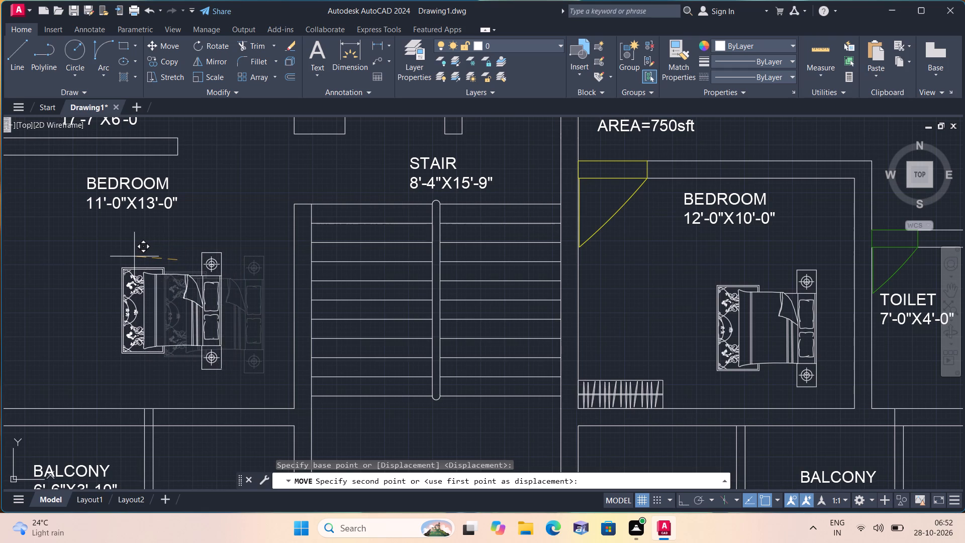
pyautogui.click(134, 256)
# Scale the bed with its nightstands in Unit 3's 11'-0"X13'-0" bedroom up to about 1.3 times its size, about a point near its upper edge.
pyautogui.scroll(1, 140, 270)
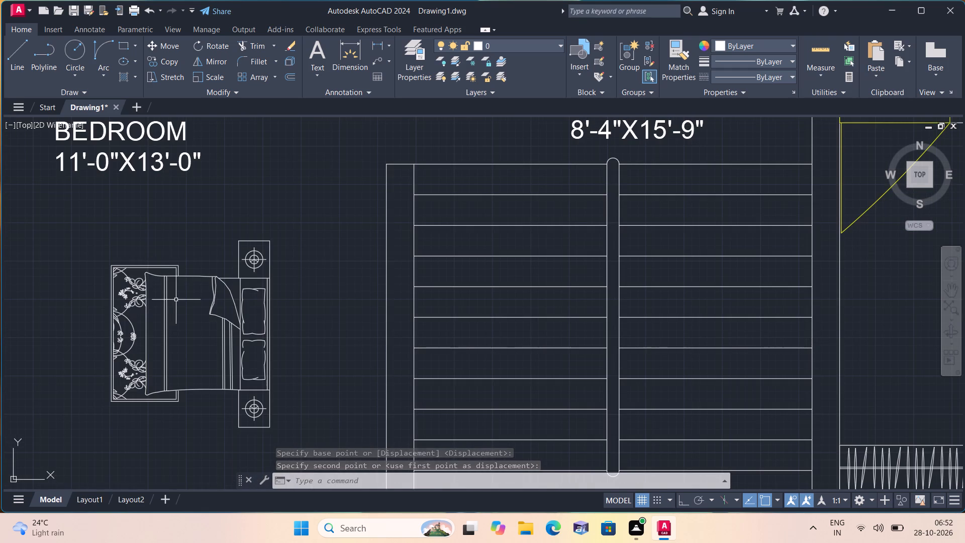
pyautogui.moveTo(288, 377); pyautogui.dragTo(320, 311, button='middle')
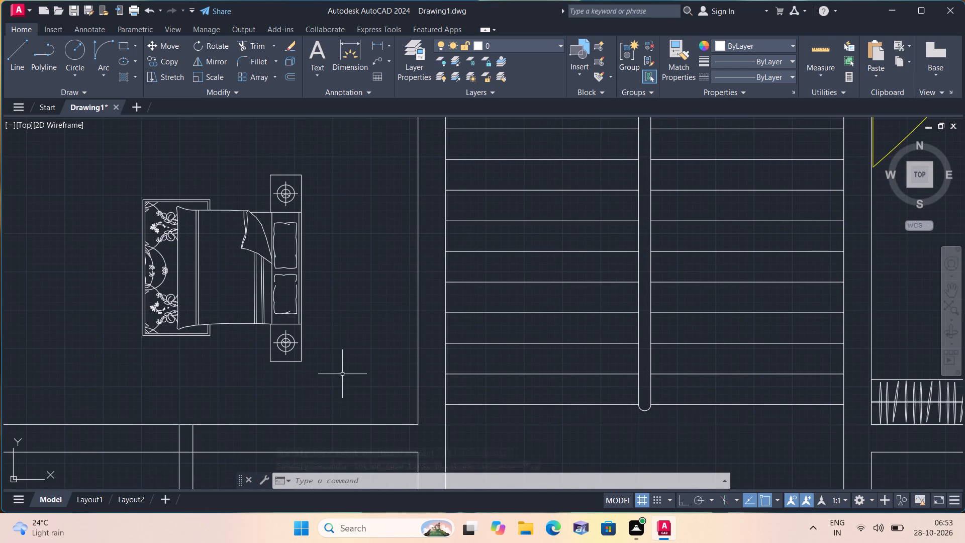
pyautogui.click(341, 381)
pyautogui.click(98, 156)
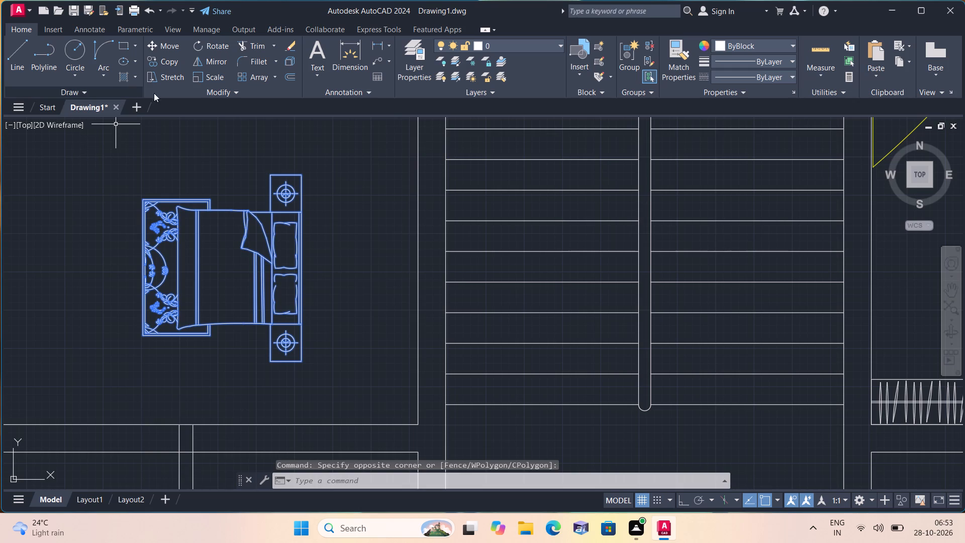
pyautogui.click(208, 76)
pyautogui.click(219, 213)
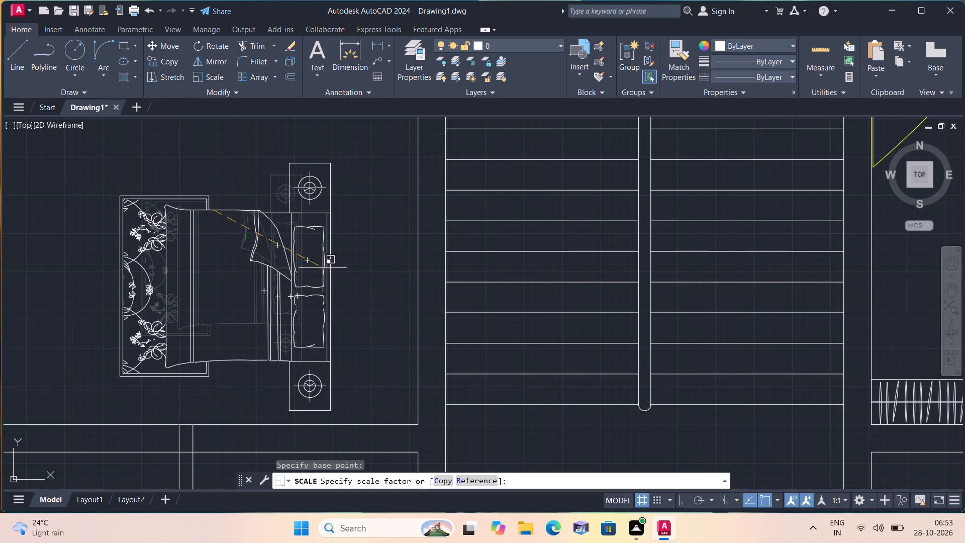
pyautogui.click(323, 264)
# Move the bed with its nightstands in Unit 3's 11'-0"X13'-0" bedroom east and slightly north, closer to the stair wall.
pyautogui.scroll(-2, 323, 264)
pyautogui.middleClick(323, 264)
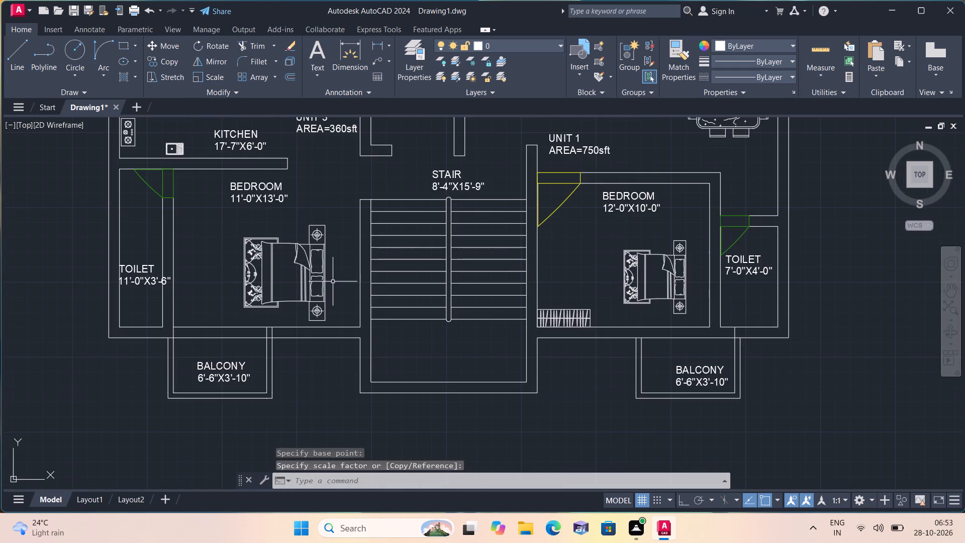
pyautogui.scroll(2, 340, 310)
pyautogui.click(333, 340)
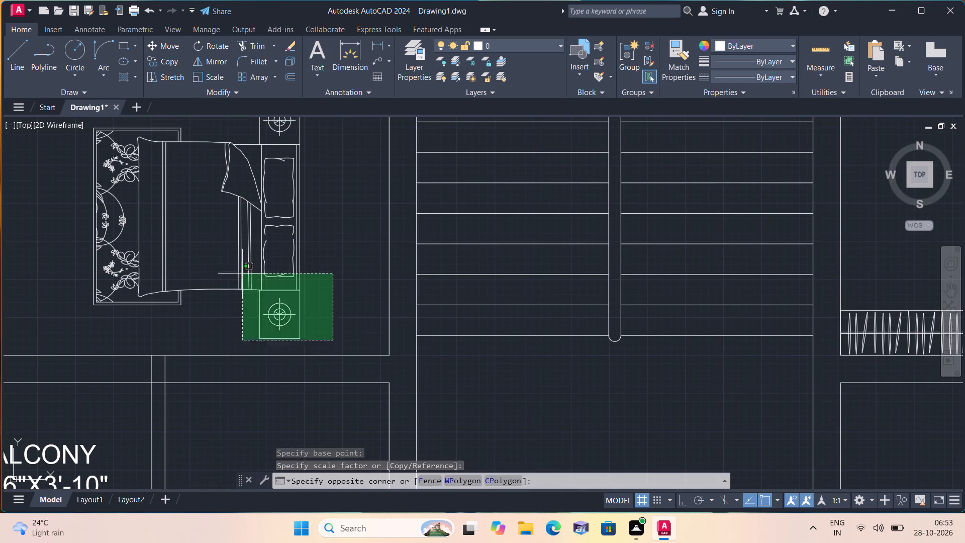
pyautogui.moveTo(190, 238); pyautogui.dragTo(353, 348, button='middle')
pyautogui.click(218, 196)
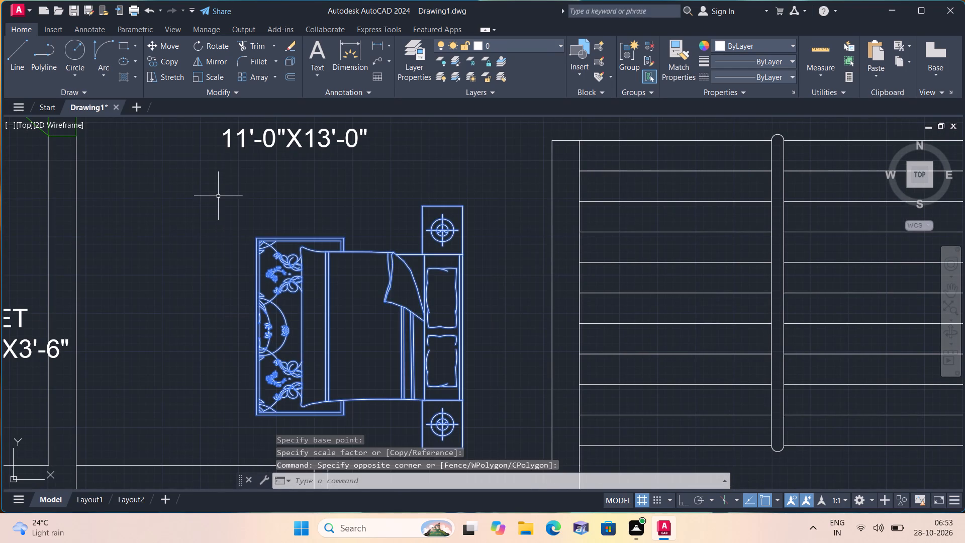
pyautogui.click(163, 41)
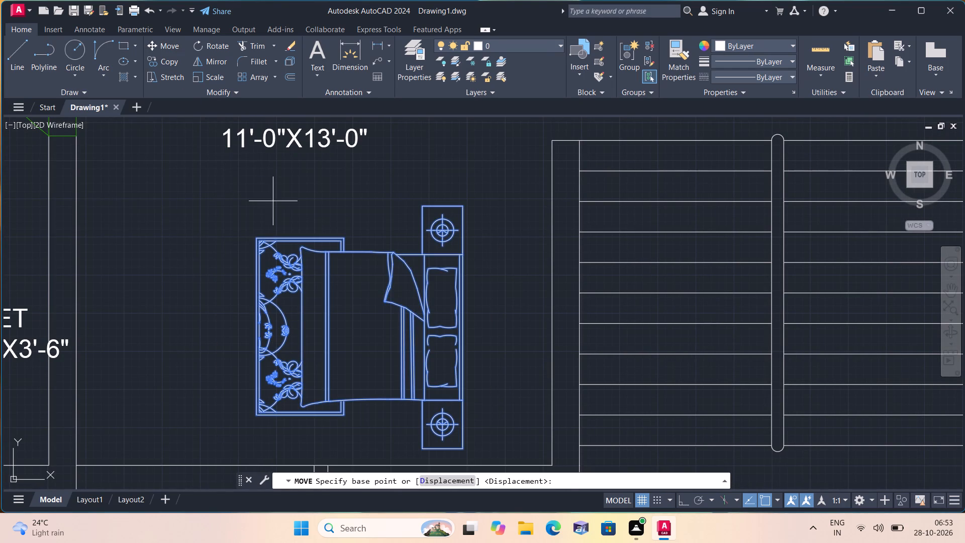
pyautogui.click(323, 248)
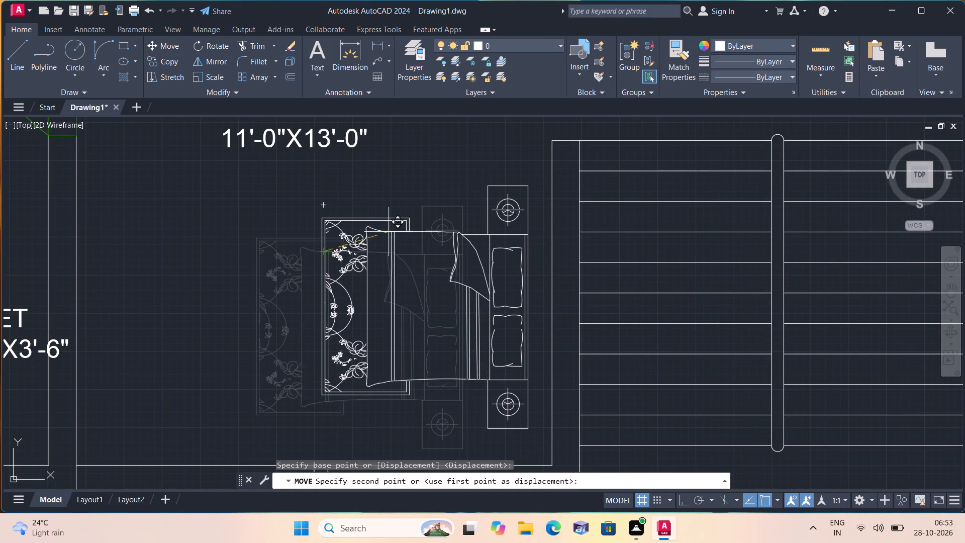
pyautogui.click(389, 232)
# Scale the bed with its nightstands in Unit 1's 12'-0"X10'-0" bedroom up to about 1.2 times its size, about a point near its upper edge.
pyautogui.scroll(-4, 374, 241)
pyautogui.moveTo(377, 272); pyautogui.dragTo(285, 304, button='middle')
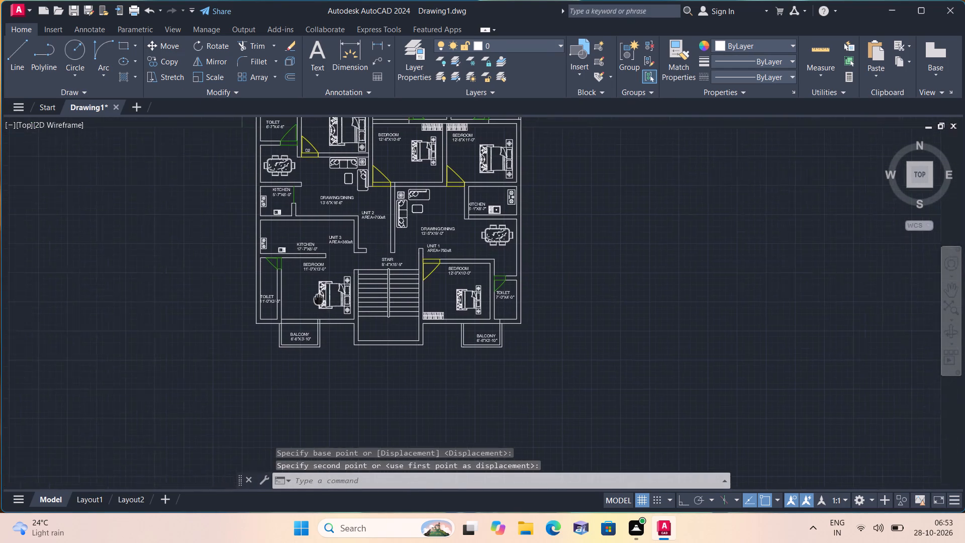
pyautogui.moveTo(285, 304); pyautogui.dragTo(255, 310, button='middle')
pyautogui.scroll(3, 409, 324)
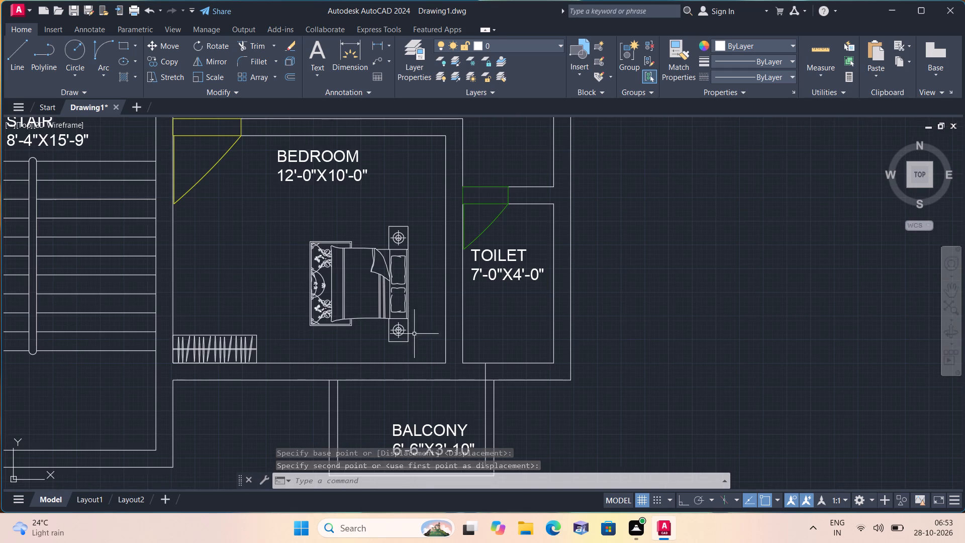
pyautogui.click(426, 351)
pyautogui.click(302, 213)
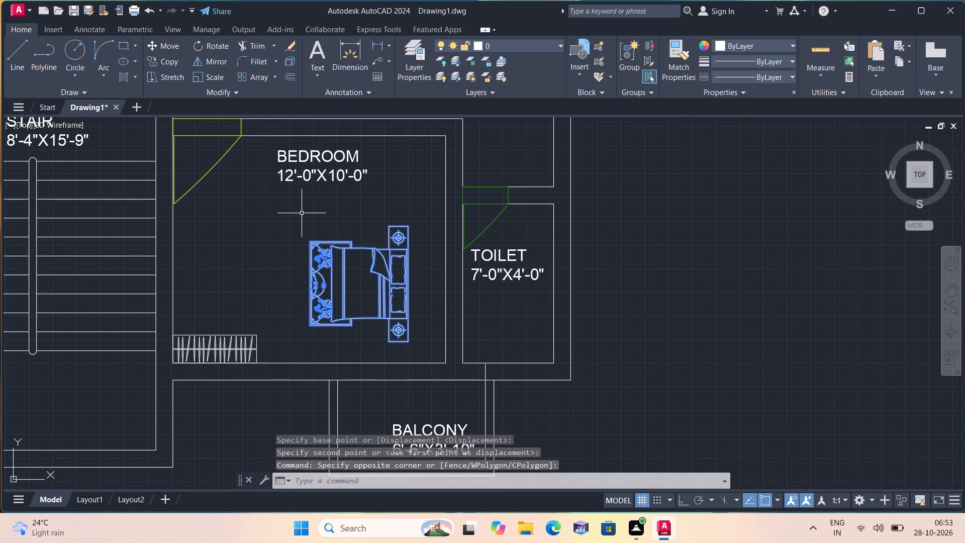
pyautogui.click(211, 77)
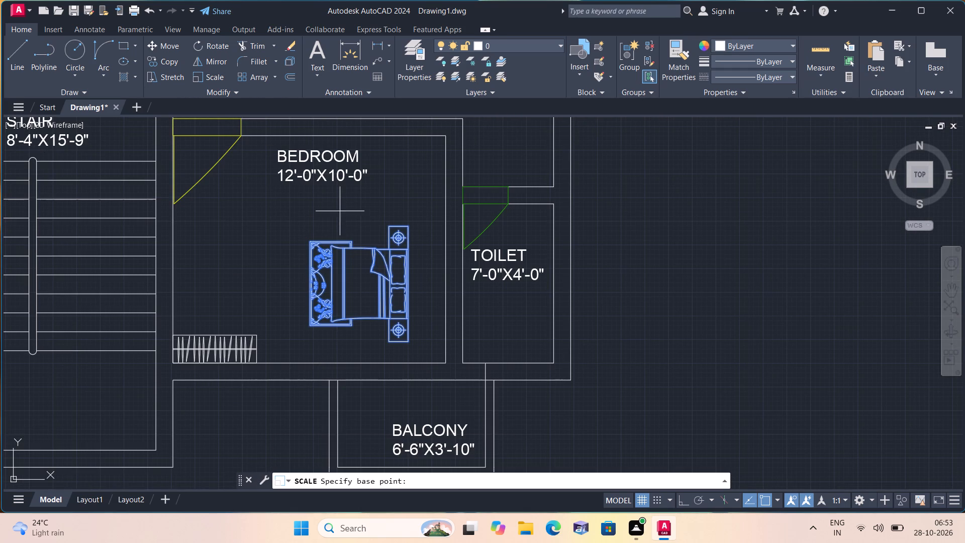
pyautogui.click(346, 245)
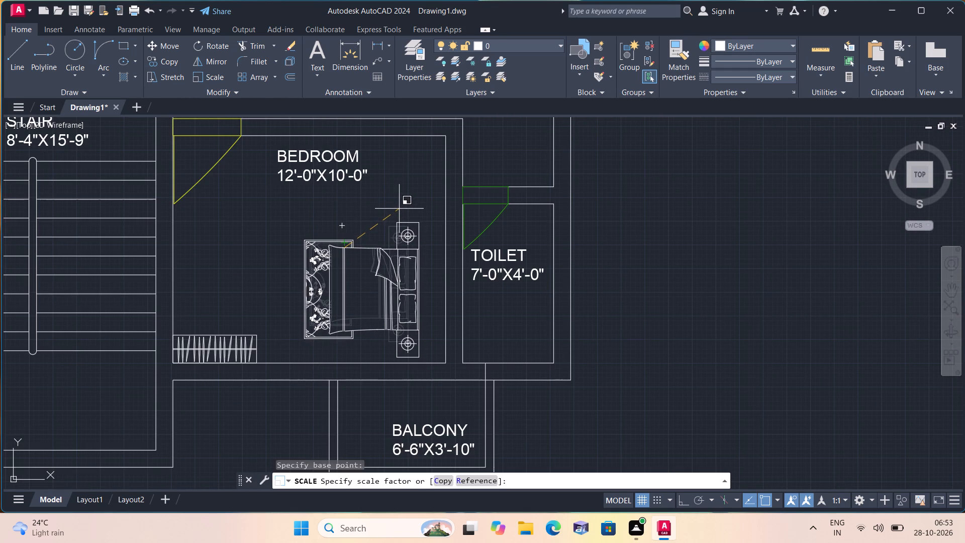
pyautogui.click(399, 209)
# Move the bed with its nightstands in Unit 1's 12'-0"X10'-0" bedroom straight east, so the nightstands sit against the toilet-side wall.
pyautogui.scroll(3, 406, 336)
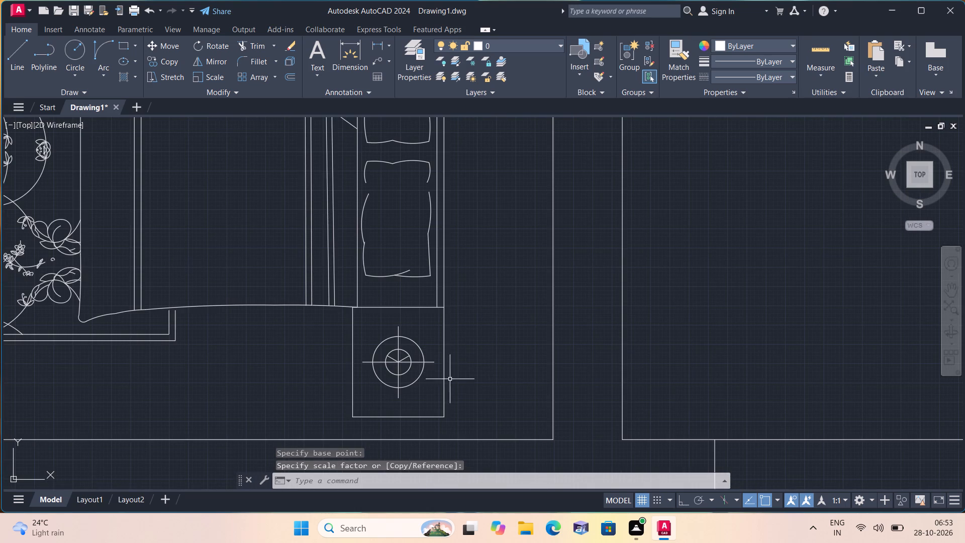
pyautogui.moveTo(471, 432); pyautogui.dragTo(464, 421)
pyautogui.scroll(-2, 267, 263)
pyautogui.moveTo(251, 240); pyautogui.dragTo(421, 326, button='middle')
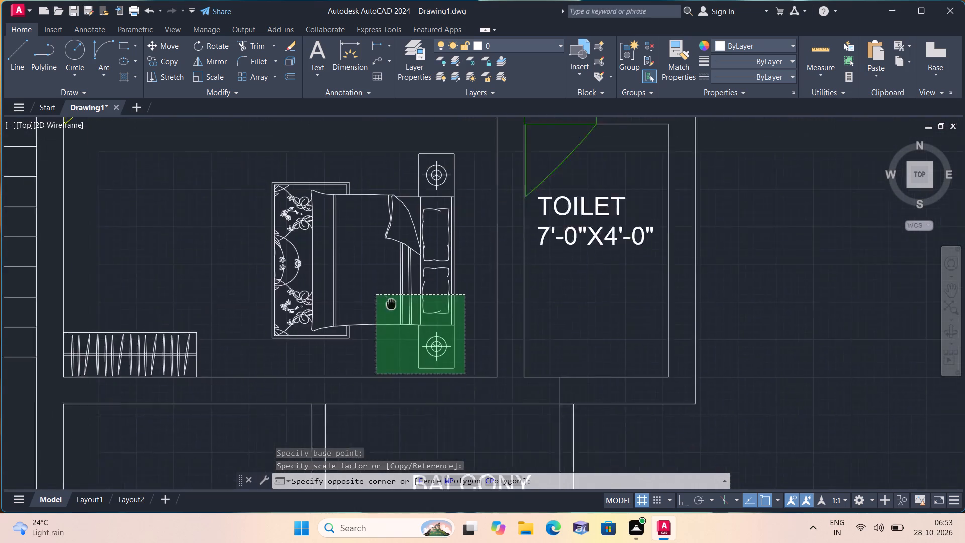
pyautogui.moveTo(421, 326); pyautogui.dragTo(430, 329, button='middle')
pyautogui.click(317, 174)
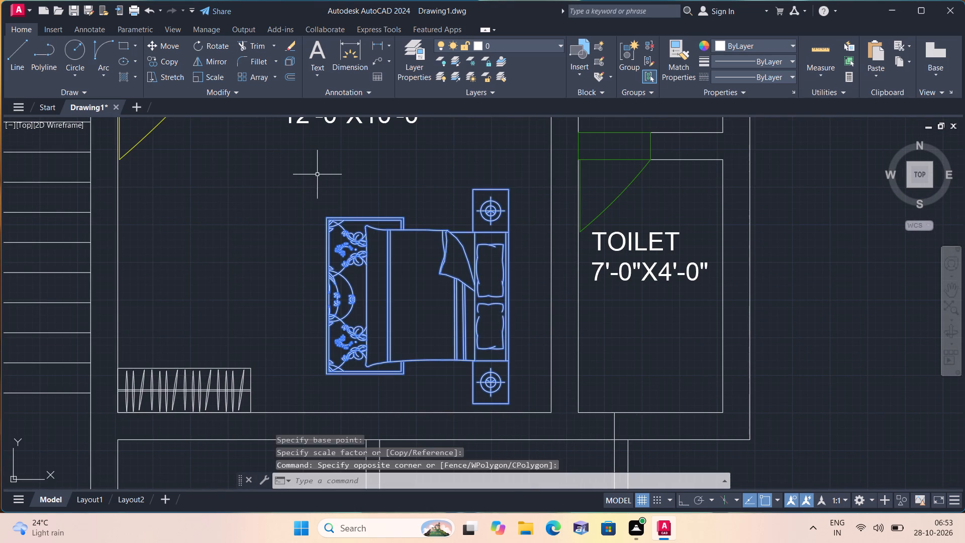
pyautogui.click(152, 42)
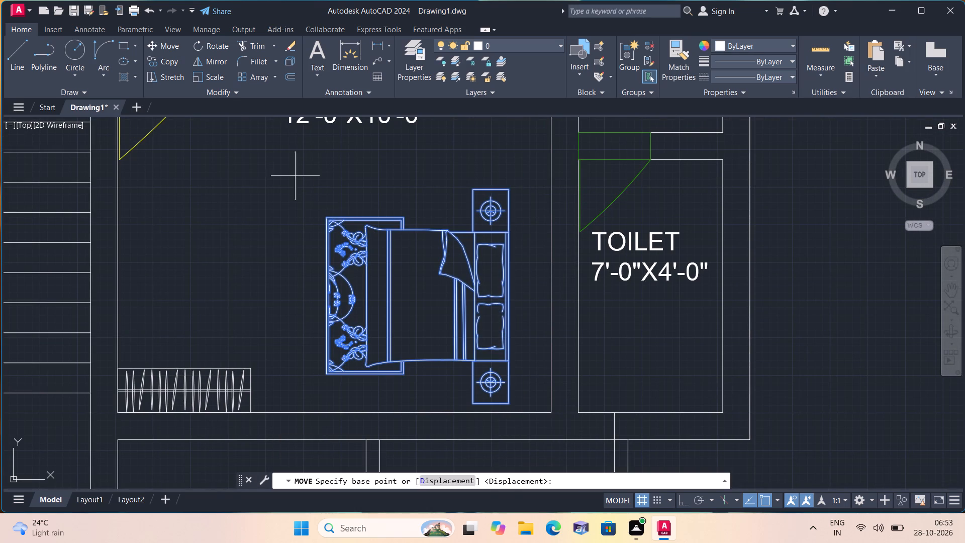
pyautogui.click(382, 244)
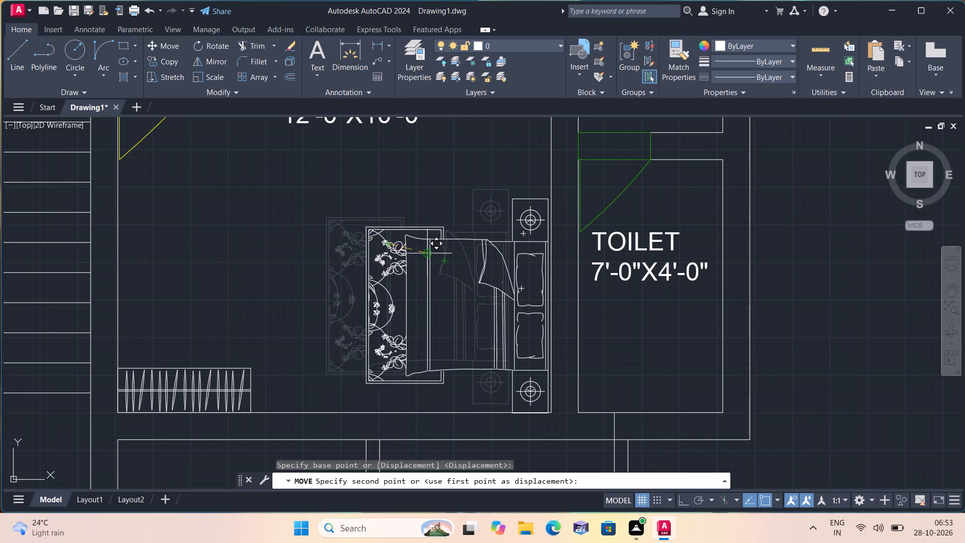
pyautogui.click(421, 248)
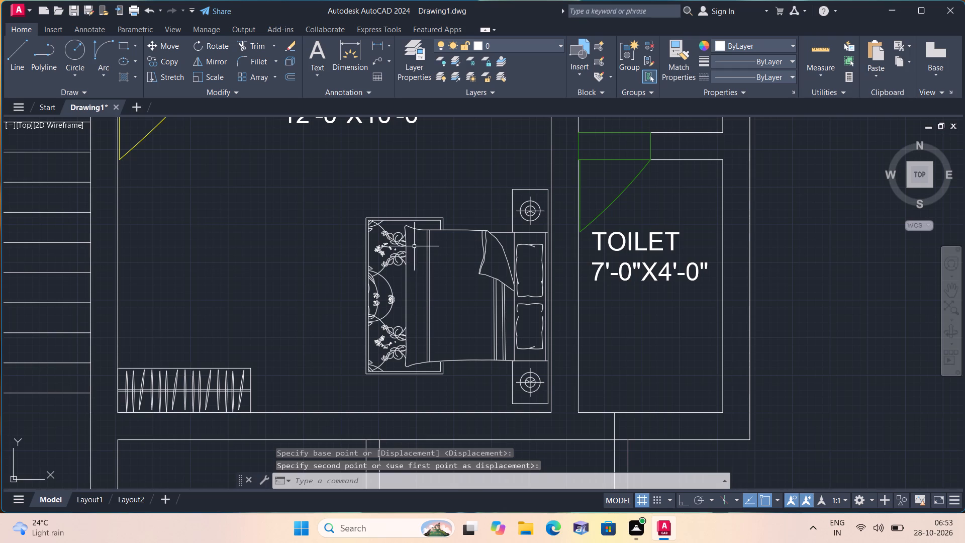
# With Ortho on, rotate the large sink outside the floor plan 90° clockwise about its upper corner nearest the plan.
pyautogui.scroll(-2, 320, 239)
pyautogui.moveTo(318, 239); pyautogui.dragTo(317, 296, button='middle')
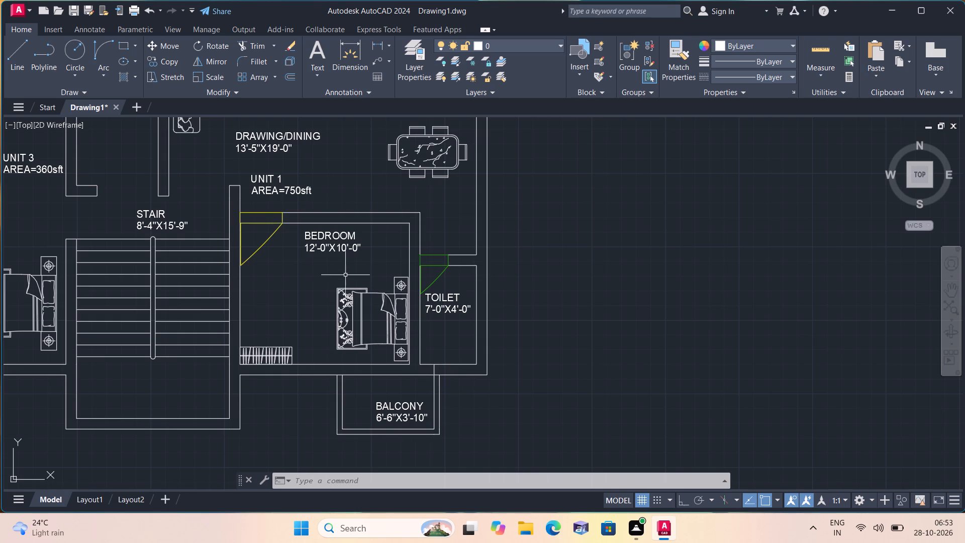
pyautogui.moveTo(350, 309); pyautogui.dragTo(384, 361, button='middle')
pyautogui.scroll(-1, 388, 365)
pyautogui.moveTo(339, 291); pyautogui.dragTo(406, 372, button='middle')
pyautogui.scroll(-1, 338, 291)
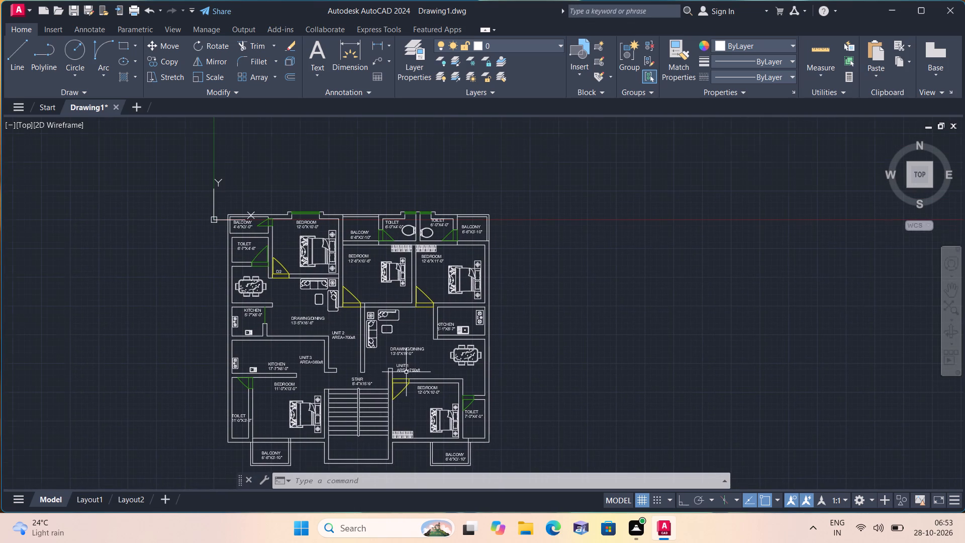
pyautogui.moveTo(349, 298); pyautogui.dragTo(425, 367, button='middle')
pyautogui.scroll(-1, 318, 265)
pyautogui.moveTo(317, 265); pyautogui.dragTo(316, 265, button='middle')
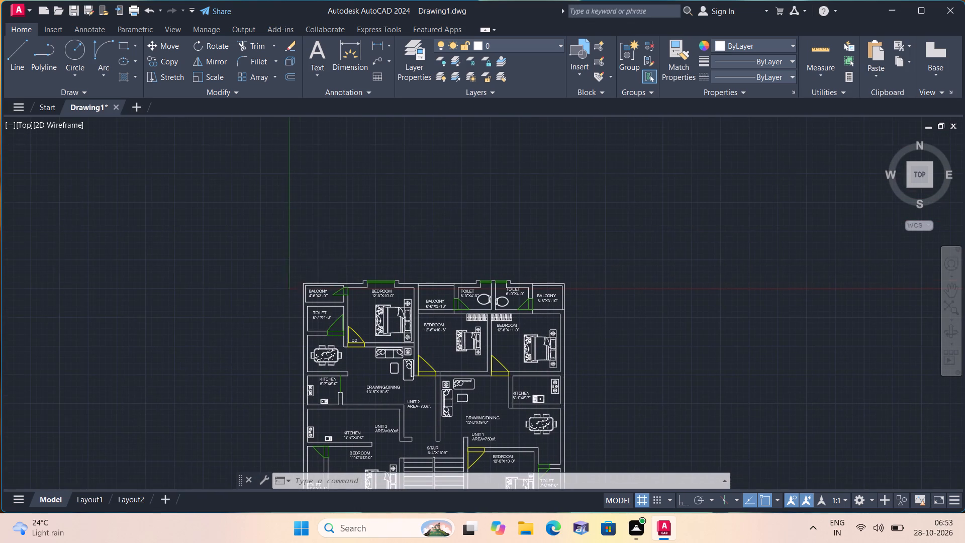
pyautogui.moveTo(316, 265); pyautogui.dragTo(409, 335, button='middle')
pyautogui.scroll(-3, 309, 251)
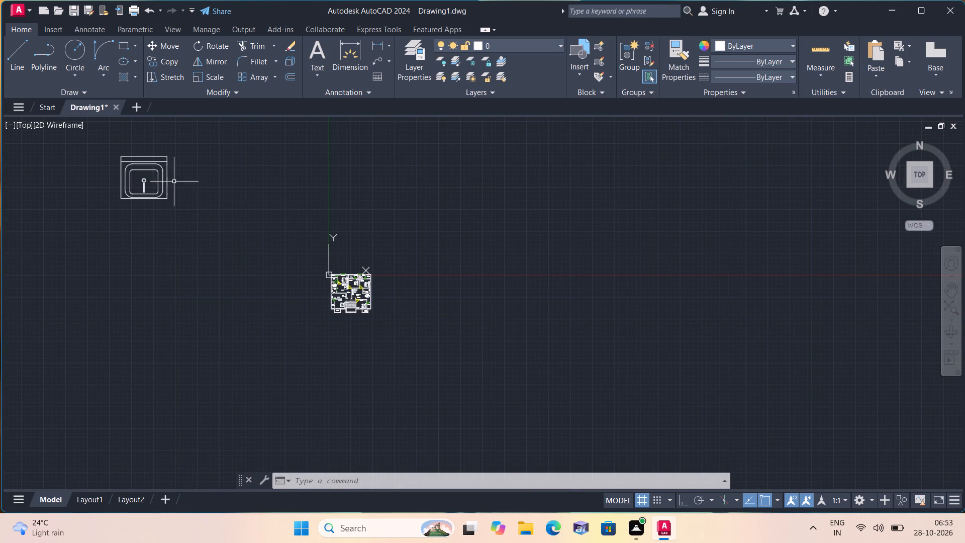
pyautogui.click(166, 169)
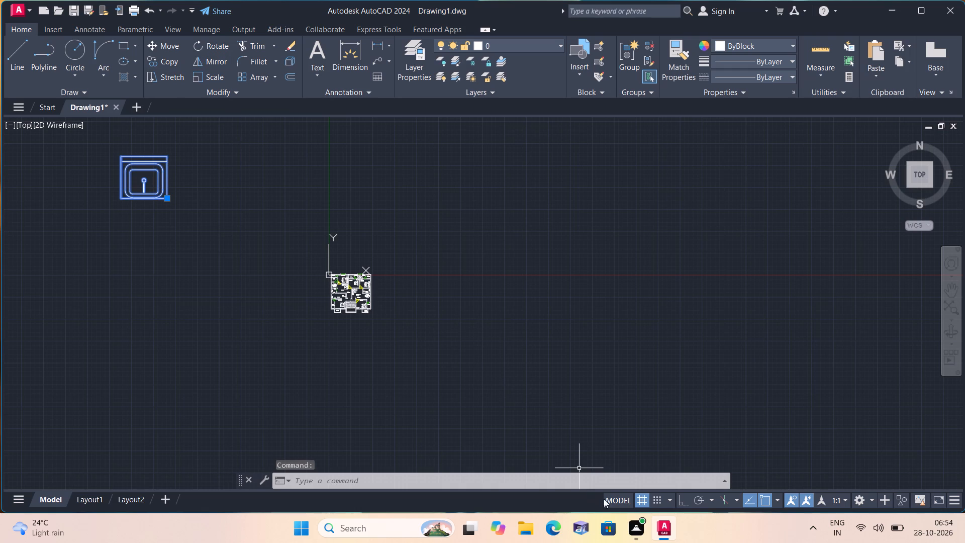
pyautogui.click(684, 495)
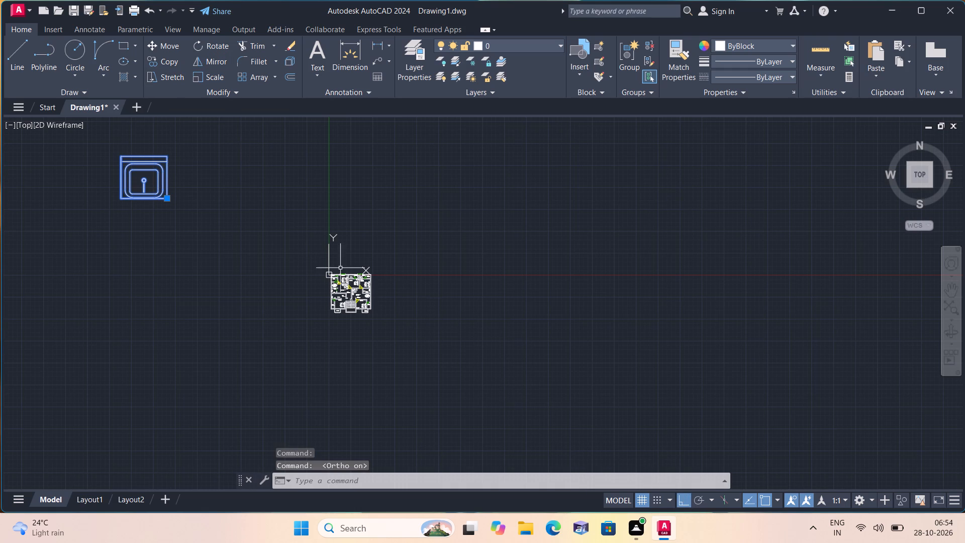
pyautogui.click(213, 47)
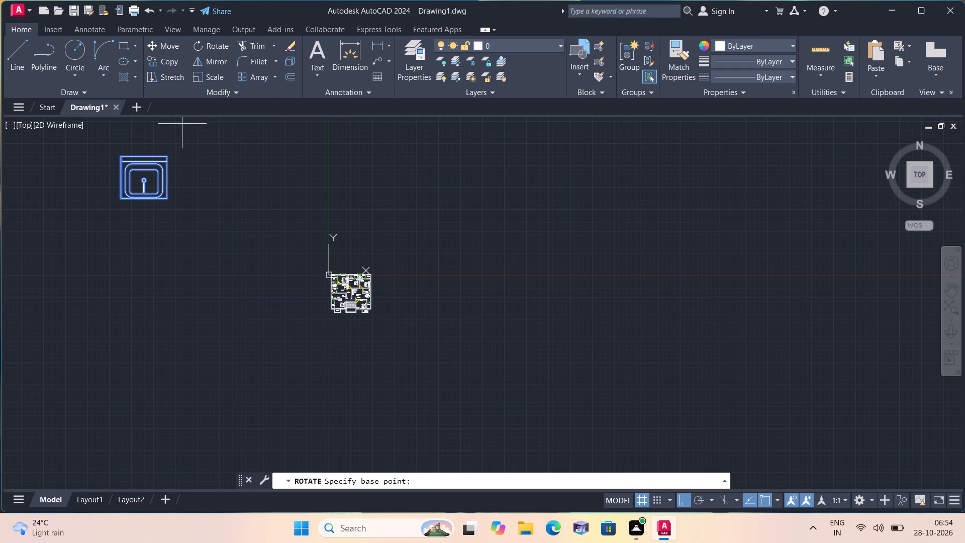
pyautogui.click(167, 154)
pyautogui.click(172, 226)
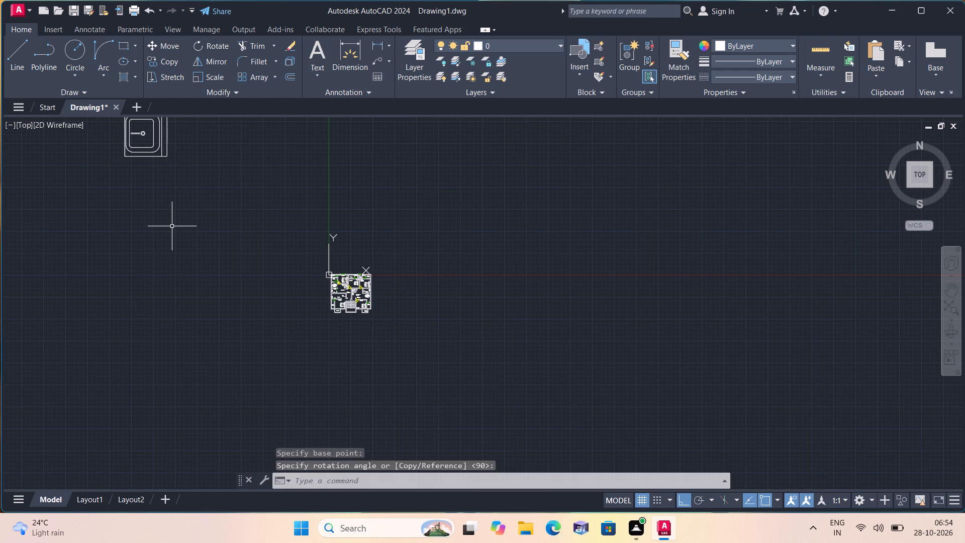
# Mirror the rotated sink across a vertical line just west of it, keeping the source sink.
pyautogui.scroll(-1, 171, 226)
pyautogui.moveTo(170, 226); pyautogui.dragTo(285, 330, button='middle')
pyautogui.click(272, 258)
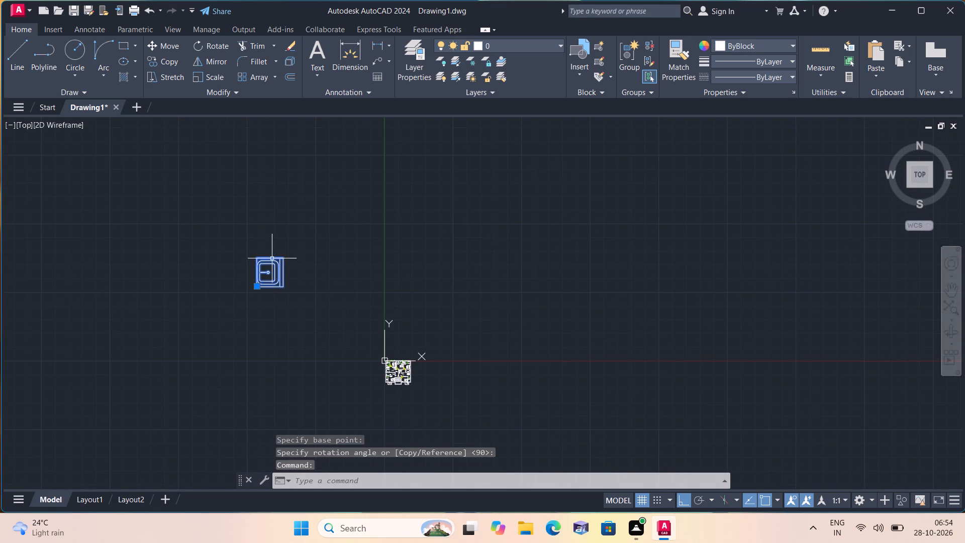
pyautogui.click(214, 59)
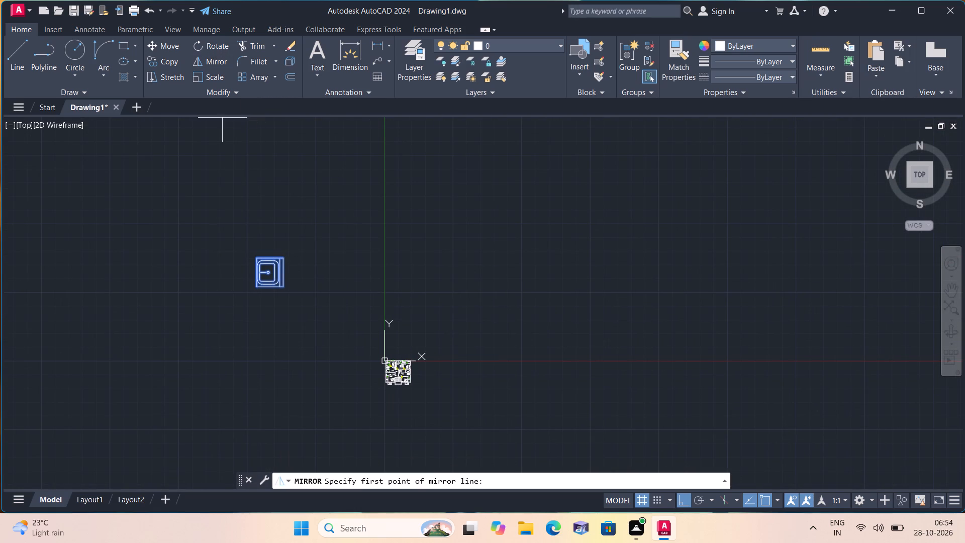
pyautogui.click(238, 184)
pyautogui.click(238, 284)
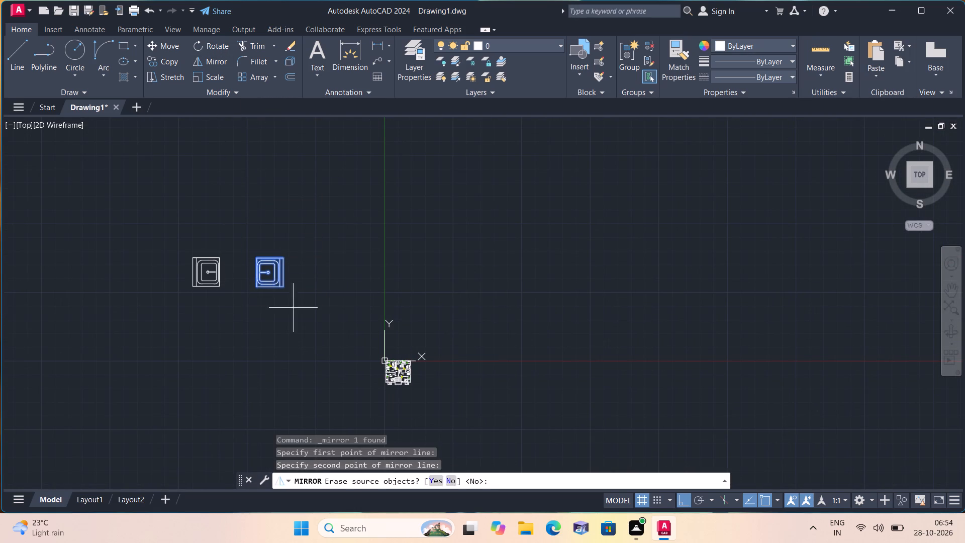
pyautogui.click(449, 482)
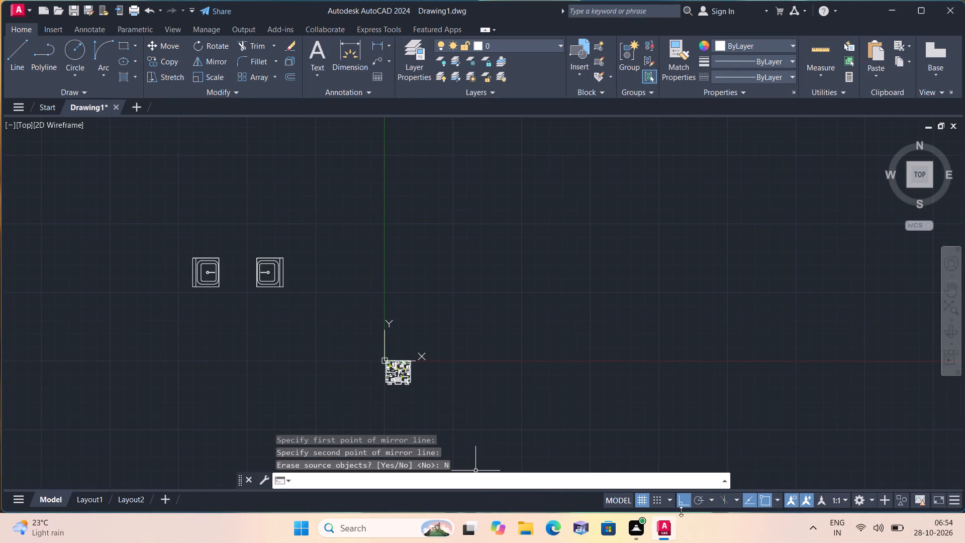
pyautogui.click(684, 501)
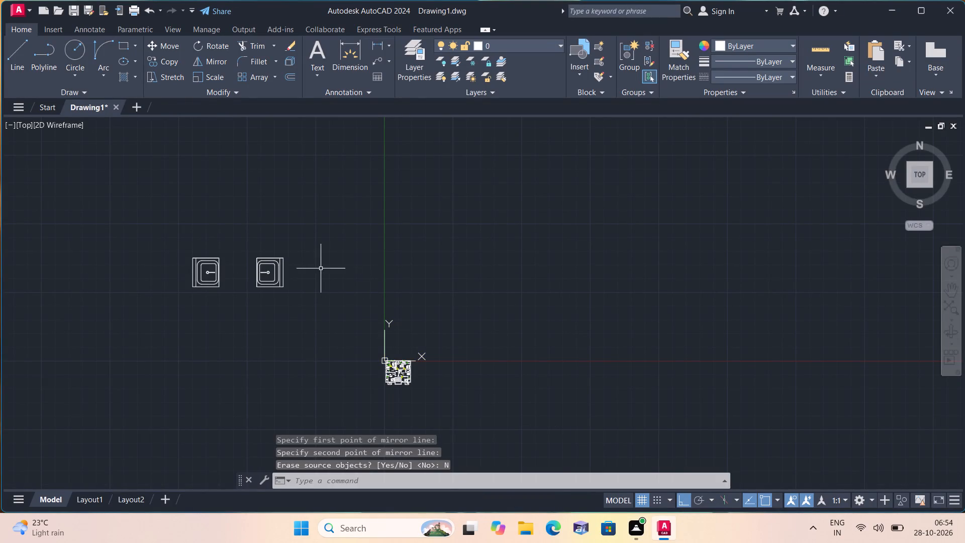
# Scale the eastern sink down to about 0.12 times its size, about a point inside its basin.
pyautogui.scroll(2, 306, 264)
pyautogui.click(214, 277)
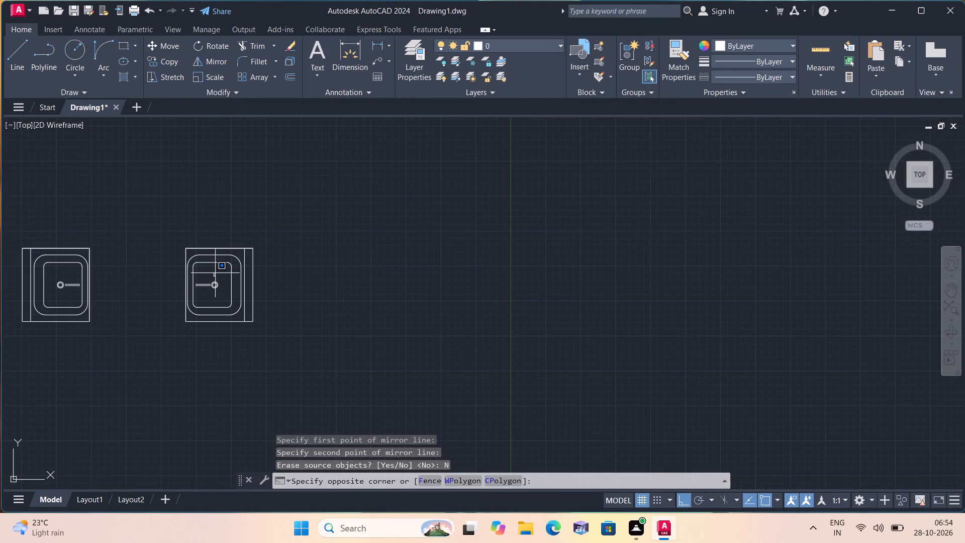
pyautogui.click(203, 253)
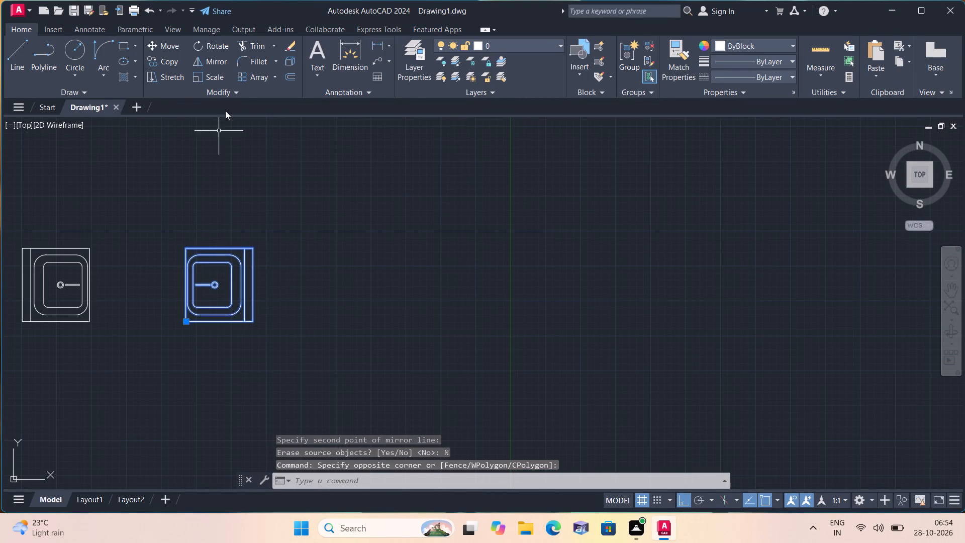
pyautogui.click(213, 76)
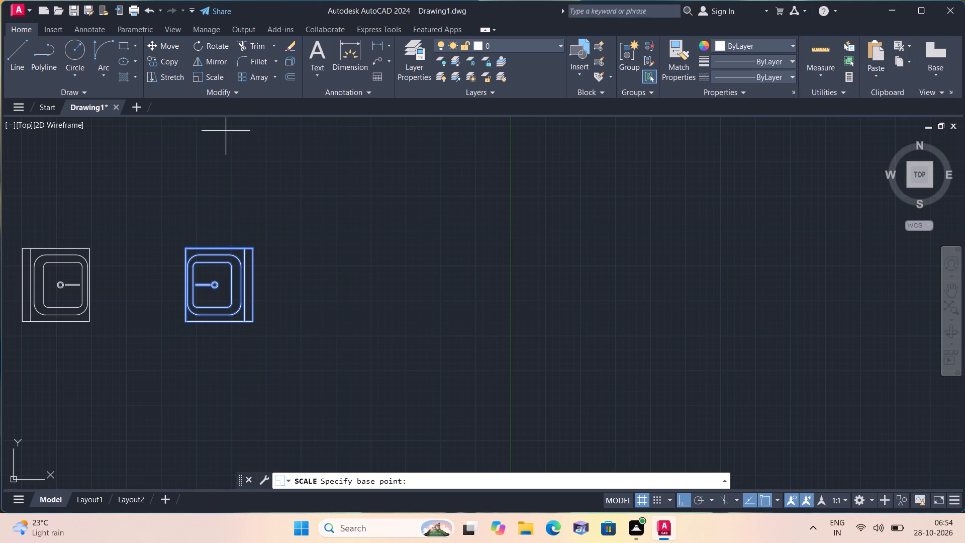
pyautogui.scroll(3, 199, 271)
pyautogui.click(199, 271)
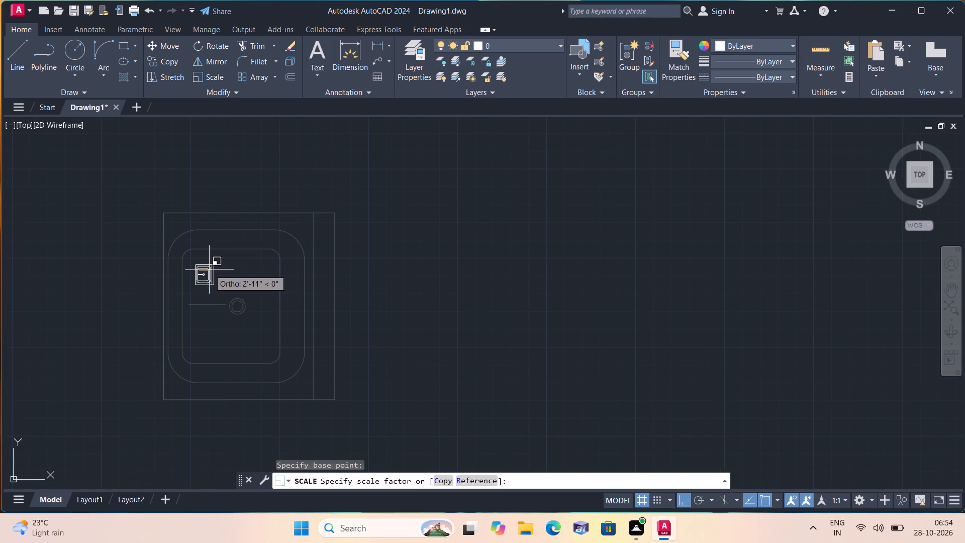
pyautogui.click(209, 269)
# Finish scaling the eastern sink down, and with Ortho off, move it just outside the plan's east wall beside Unit 1's dining table.
pyautogui.click(210, 270)
pyautogui.click(213, 279)
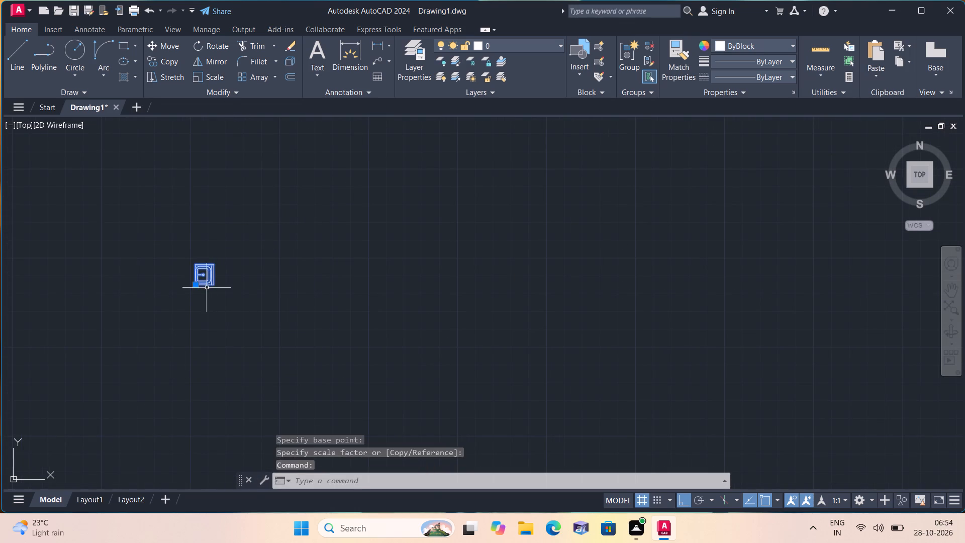
pyautogui.click(196, 284)
pyautogui.scroll(-1, 202, 288)
pyautogui.moveTo(217, 298); pyautogui.dragTo(211, 184, button='middle')
pyautogui.scroll(-2, 216, 272)
pyautogui.scroll(-1, 203, 161)
pyautogui.scroll(2, 345, 319)
pyautogui.scroll(1, 349, 261)
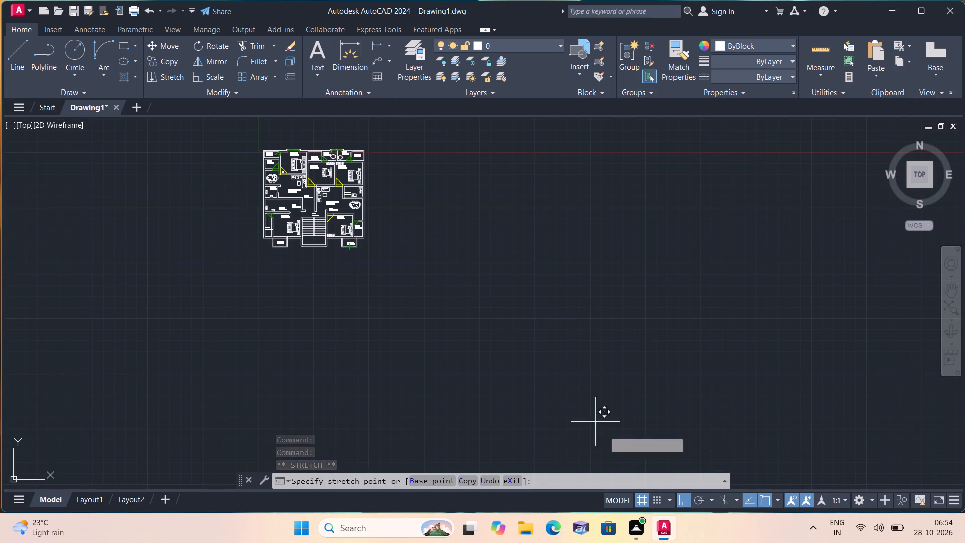
pyautogui.click(684, 498)
pyautogui.scroll(-1, 364, 269)
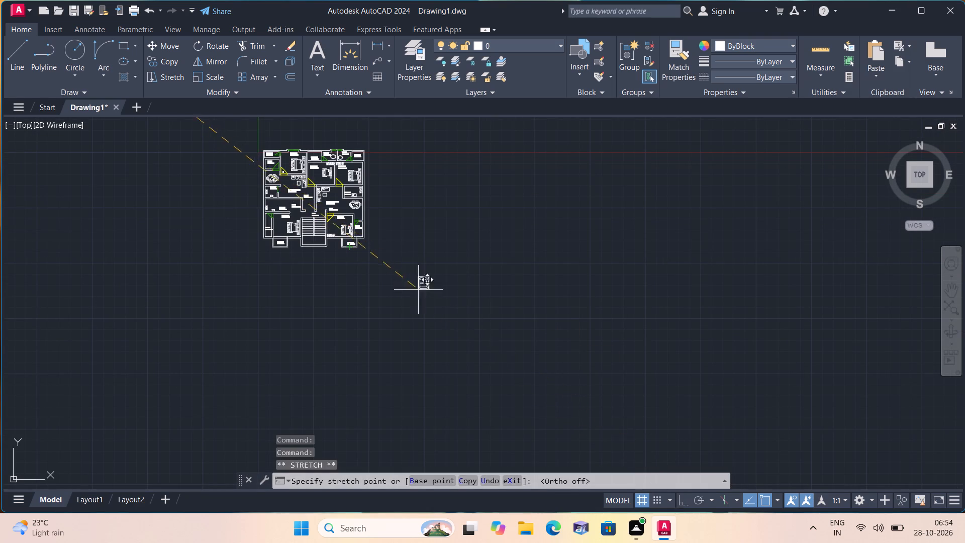
pyautogui.scroll(5, 350, 221)
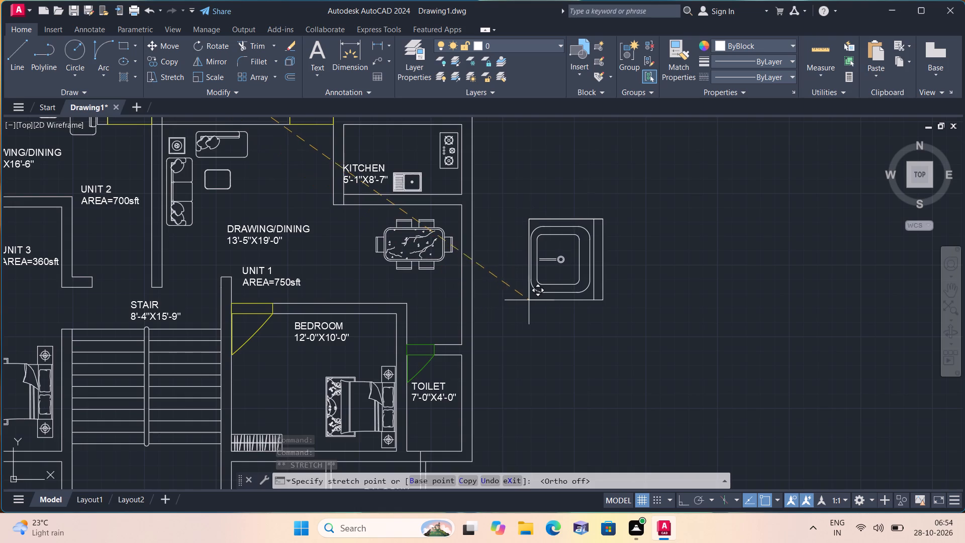
pyautogui.click(529, 300)
# Move the remaining large sink from the far northwest to just west of the floor plan.
pyautogui.scroll(-2, 401, 264)
pyautogui.scroll(-1, 167, 204)
pyautogui.moveTo(167, 203); pyautogui.dragTo(307, 315, button='middle')
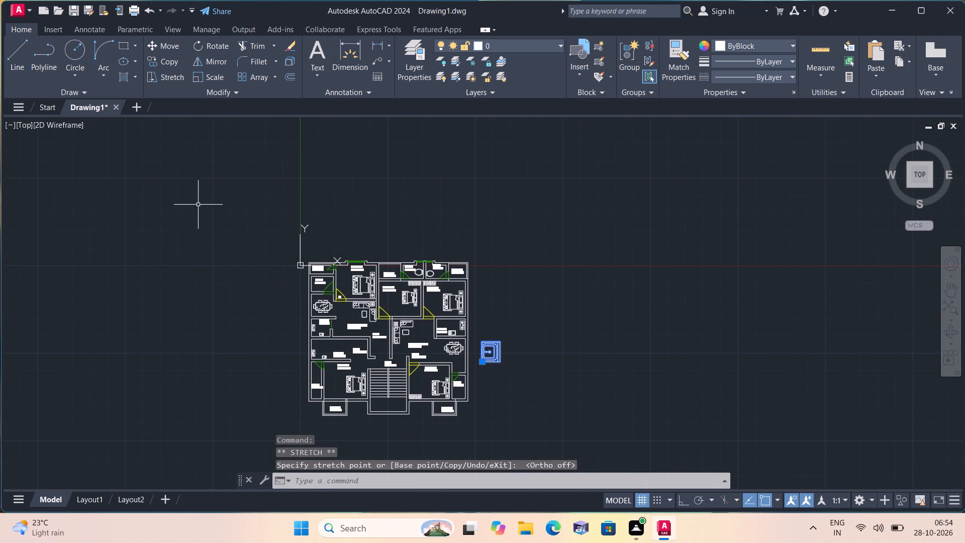
pyautogui.moveTo(200, 208); pyautogui.dragTo(228, 235, button='middle')
pyautogui.scroll(-2, 206, 208)
pyautogui.moveTo(139, 181); pyautogui.dragTo(143, 182, button='middle')
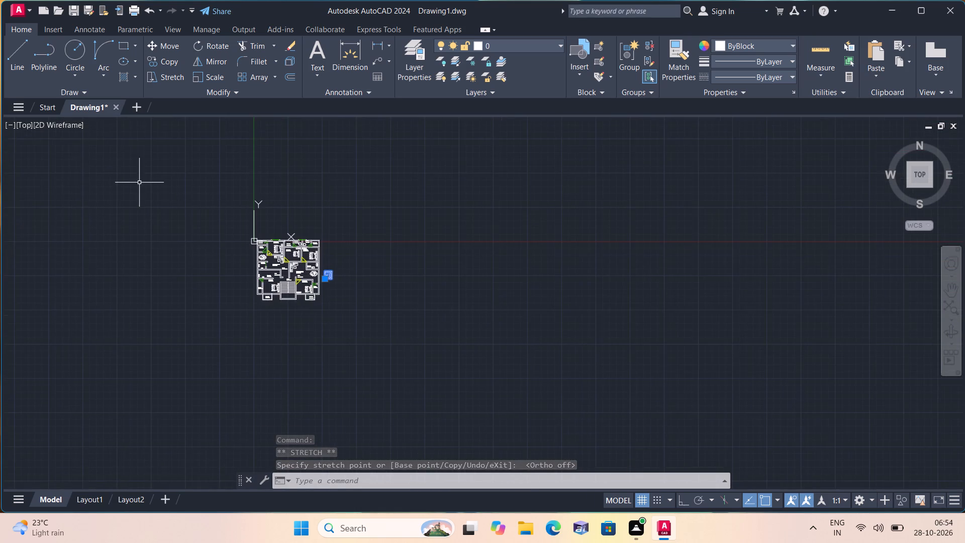
pyautogui.moveTo(143, 182); pyautogui.dragTo(238, 264, button='middle')
pyautogui.scroll(-2, 238, 264)
pyautogui.click(111, 209)
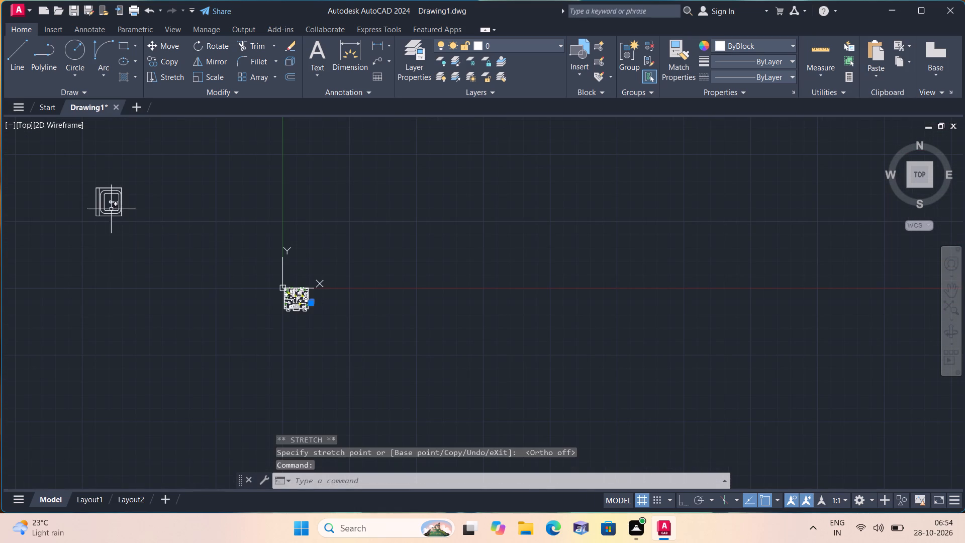
pyautogui.click(123, 217)
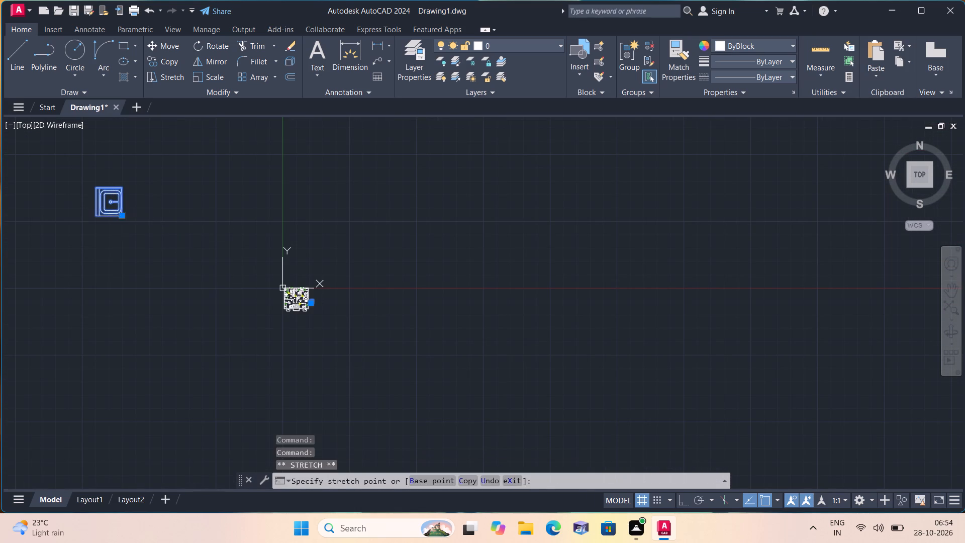
pyautogui.click(267, 312)
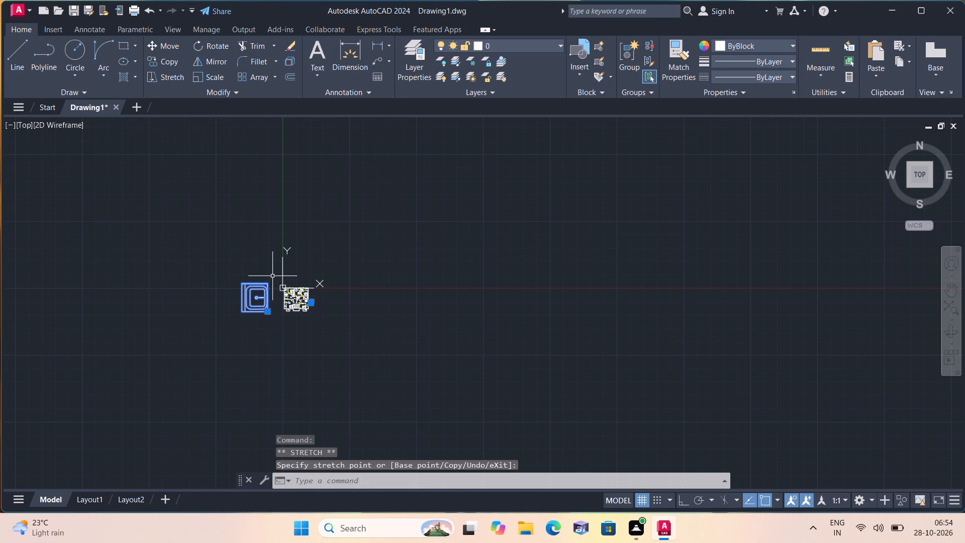
pyautogui.press('Escape')
# Scale the sink east of the plan down to about 0.3 times its size, about a point inside its basin.
pyautogui.scroll(4, 323, 303)
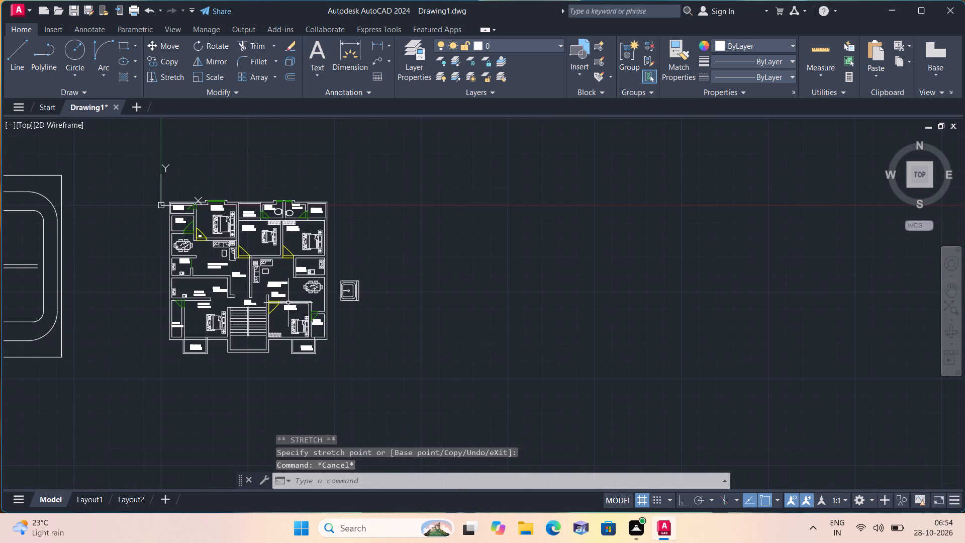
pyautogui.scroll(2, 306, 308)
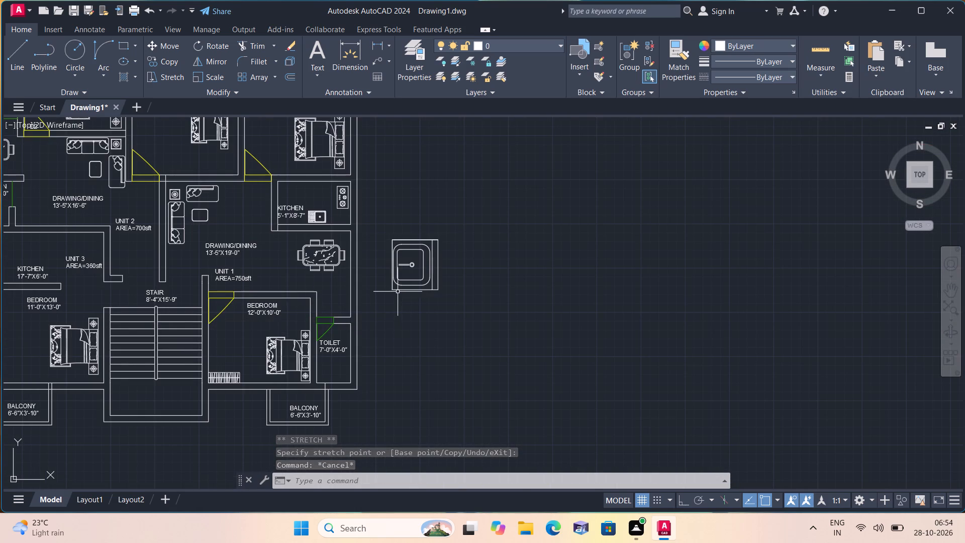
pyautogui.click(400, 283)
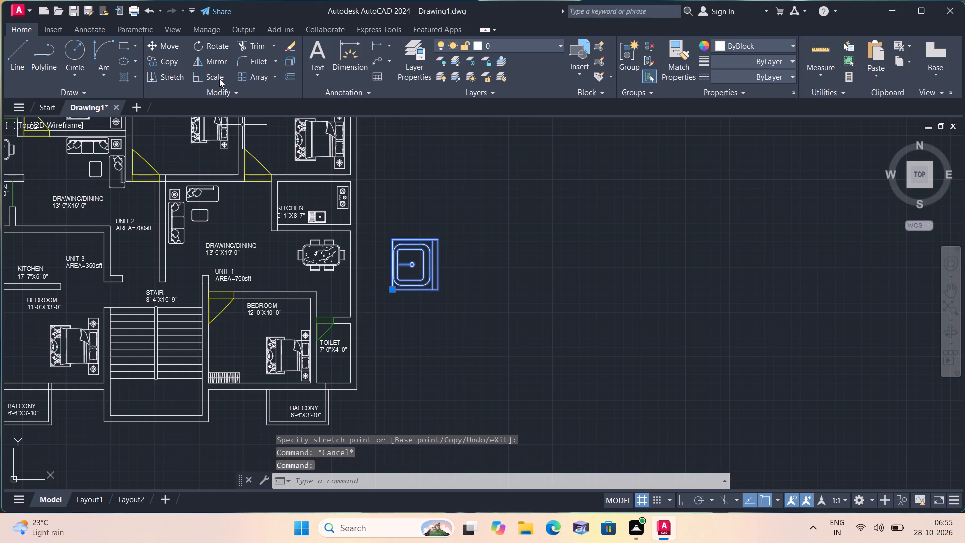
pyautogui.click(212, 78)
pyautogui.scroll(1, 399, 250)
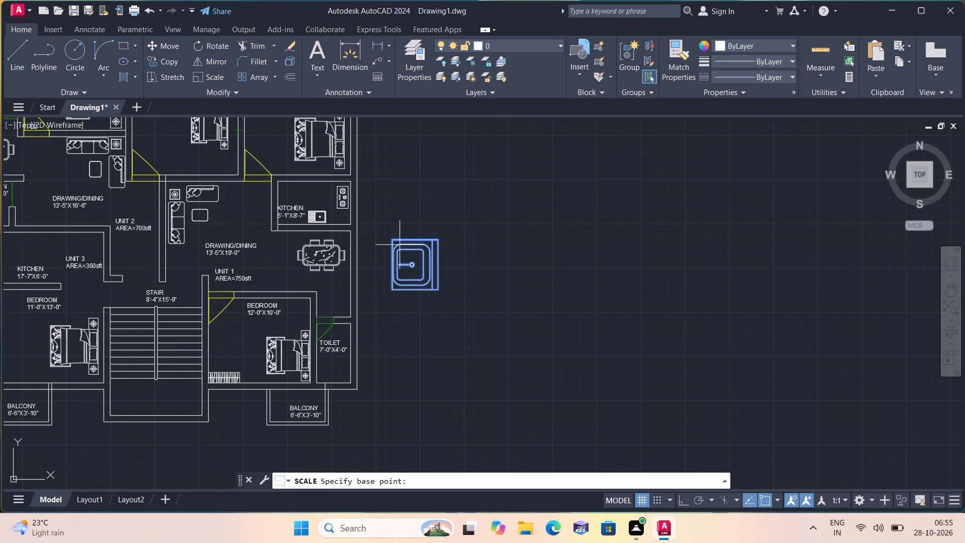
pyautogui.scroll(2, 398, 252)
pyautogui.click(409, 249)
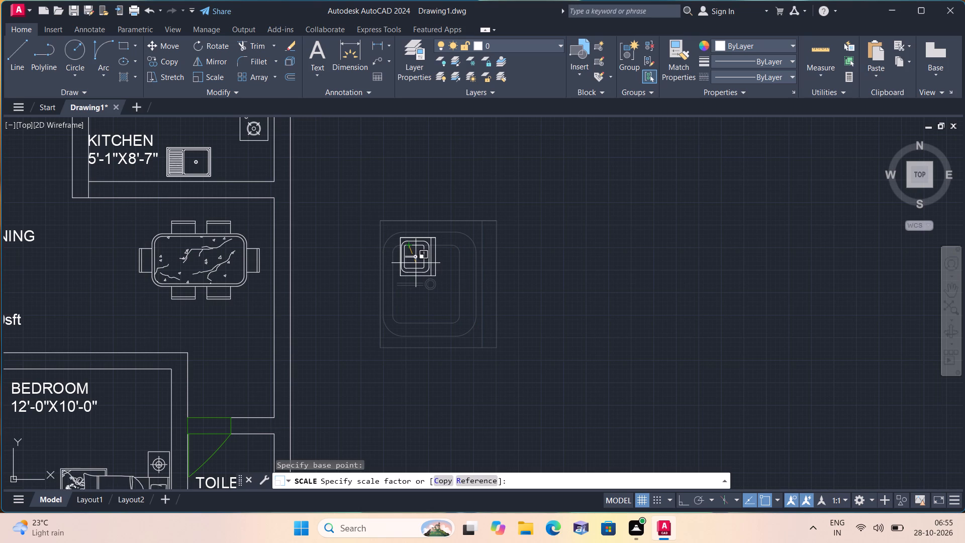
pyautogui.click(416, 263)
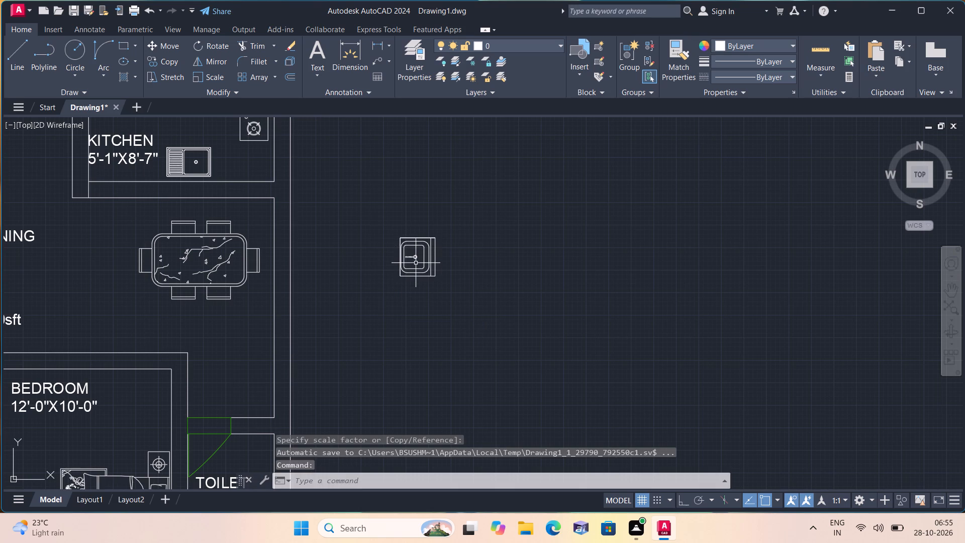
# Move the reduced eastern sink into Unit 1's dining area, against the east wall between the dining table and the toilet.
pyautogui.click(416, 263)
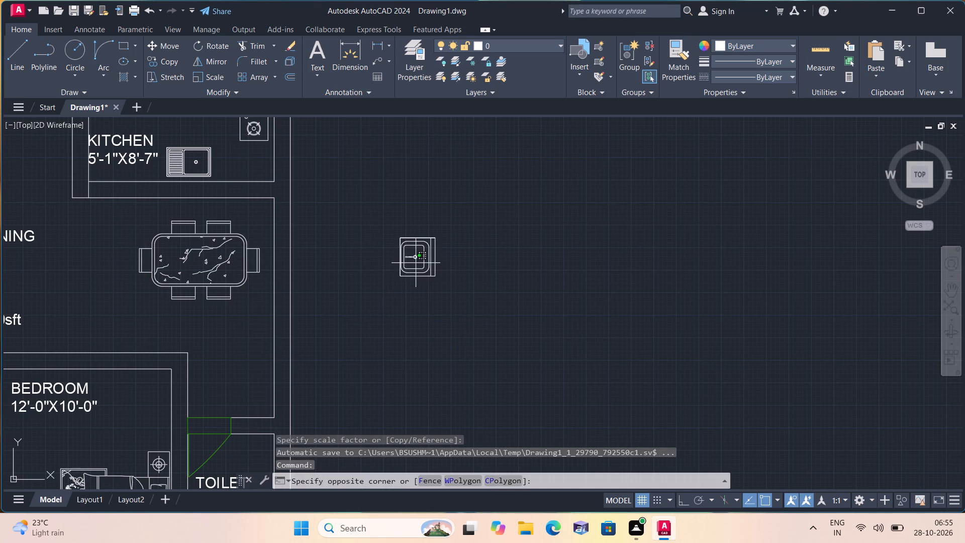
pyautogui.click(412, 241)
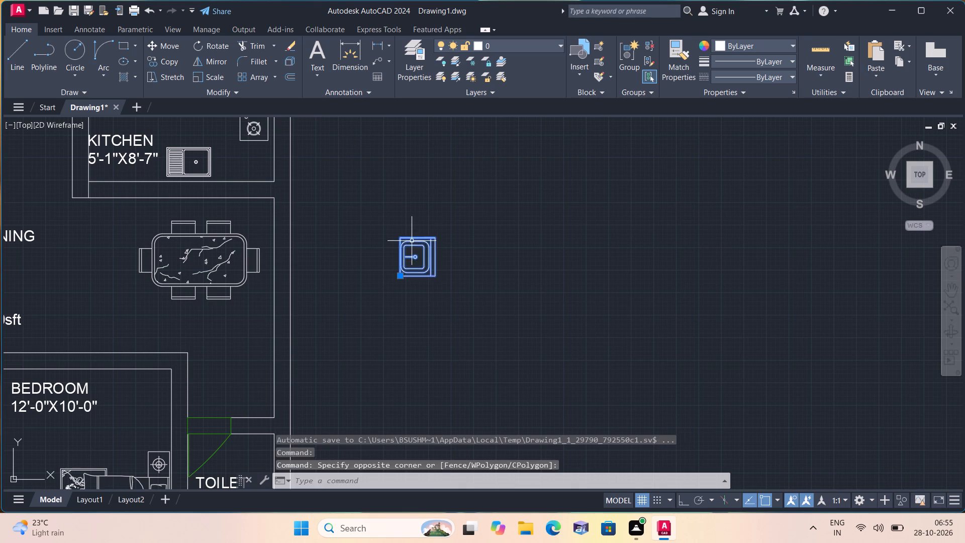
pyautogui.click(401, 274)
pyautogui.moveTo(261, 344); pyautogui.dragTo(373, 299, button='middle')
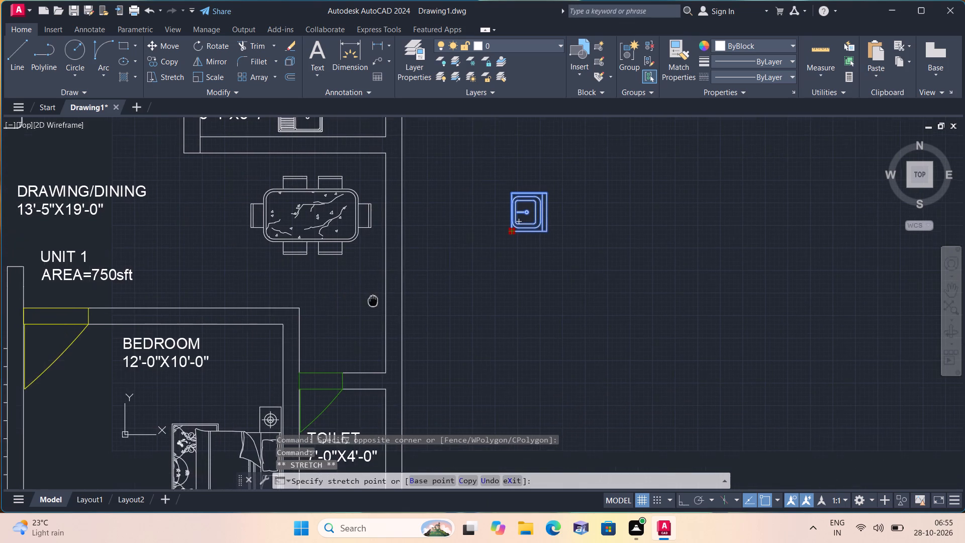
pyautogui.scroll(2, 306, 335)
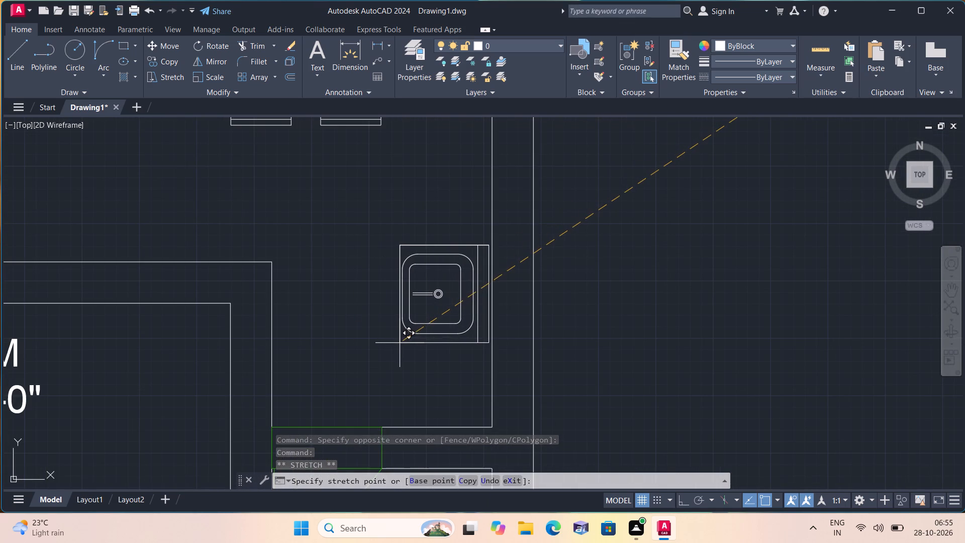
pyautogui.click(403, 341)
pyautogui.scroll(-2, 411, 261)
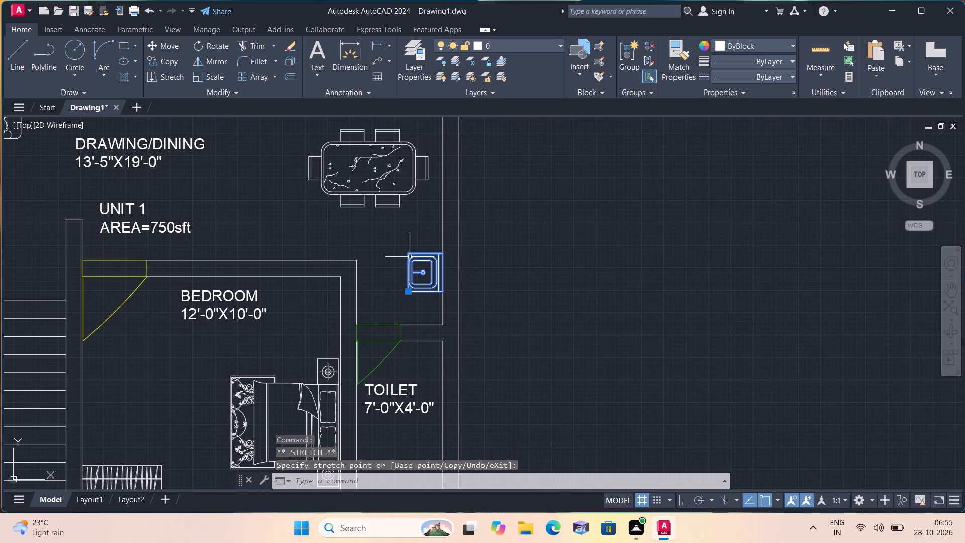
pyautogui.press('Escape')
# Scale the large sink west of the plan down to about 0.06 times its size, about a point inside its basin.
pyautogui.scroll(-1, 345, 244)
pyautogui.scroll(-1, 243, 241)
pyautogui.moveTo(242, 241); pyautogui.dragTo(318, 275, button='middle')
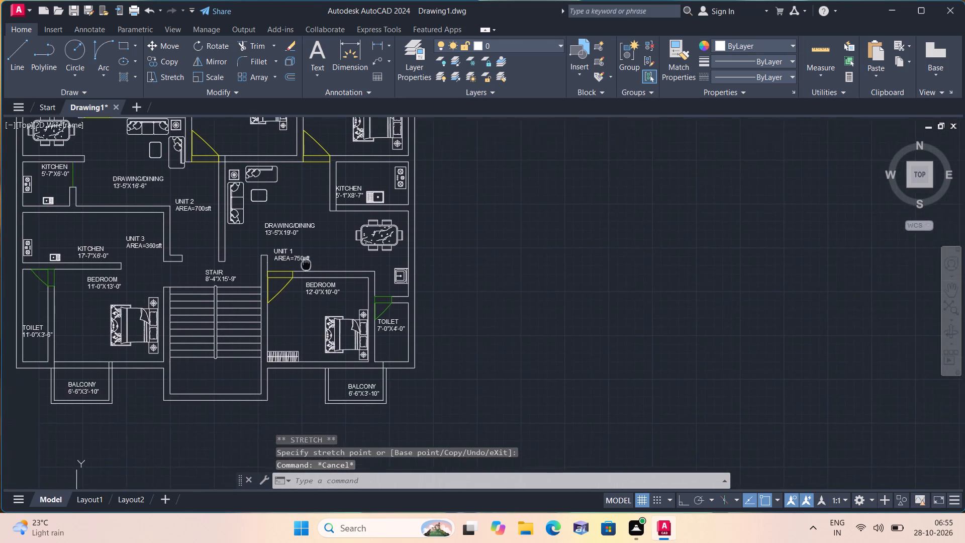
pyautogui.moveTo(318, 275); pyautogui.dragTo(350, 295, button='middle')
pyautogui.scroll(-1, 351, 295)
pyautogui.moveTo(254, 226); pyautogui.dragTo(413, 310, button='middle')
pyautogui.scroll(-1, 414, 310)
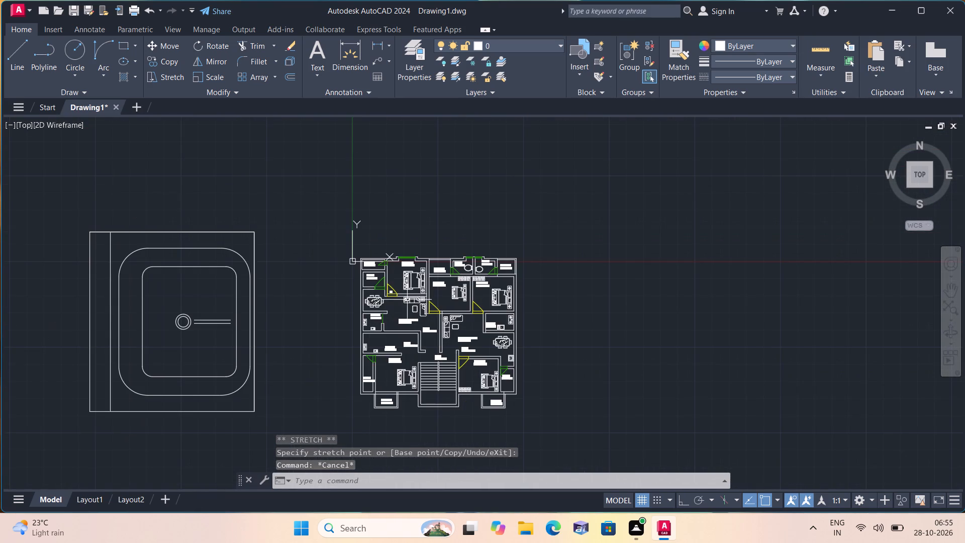
pyautogui.moveTo(249, 256); pyautogui.dragTo(246, 251)
pyautogui.click(229, 240)
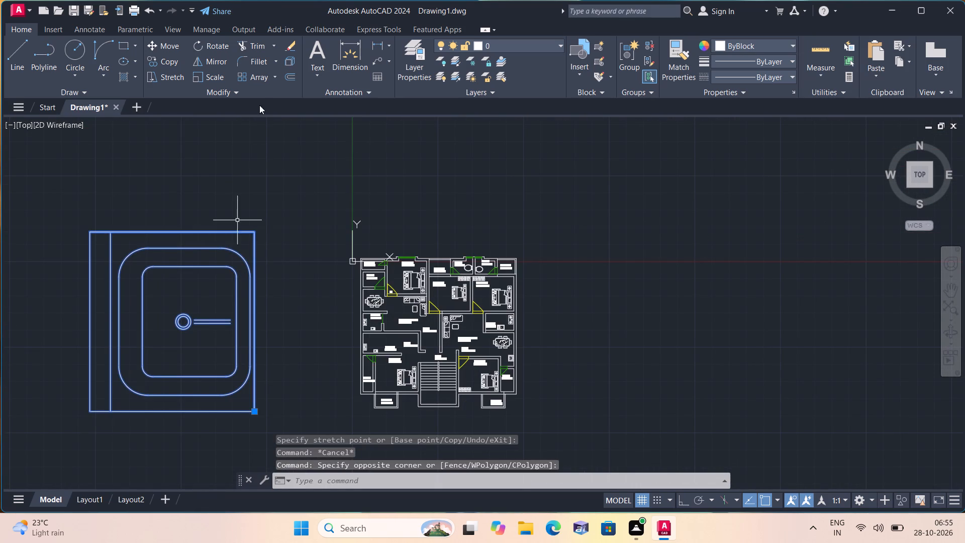
pyautogui.click(215, 75)
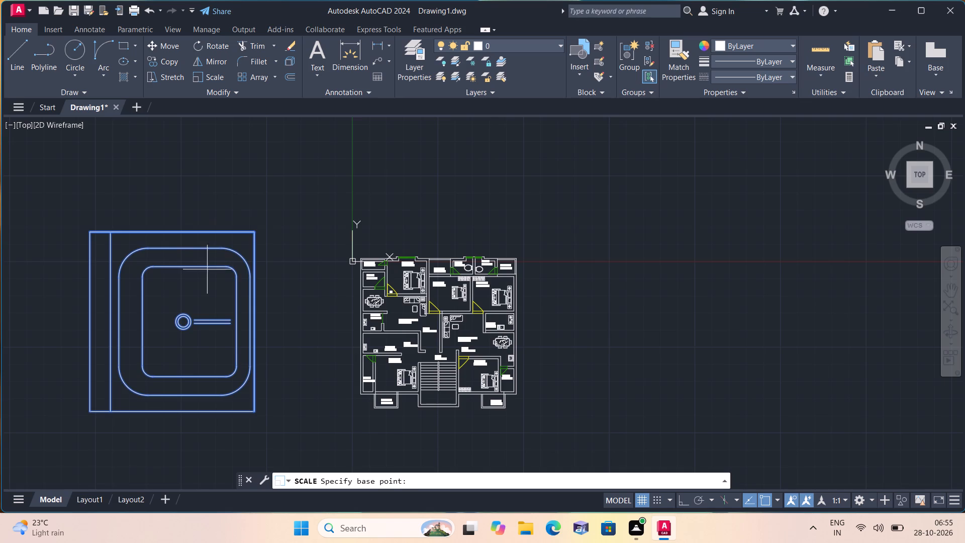
pyautogui.click(206, 281)
pyautogui.scroll(1, 214, 282)
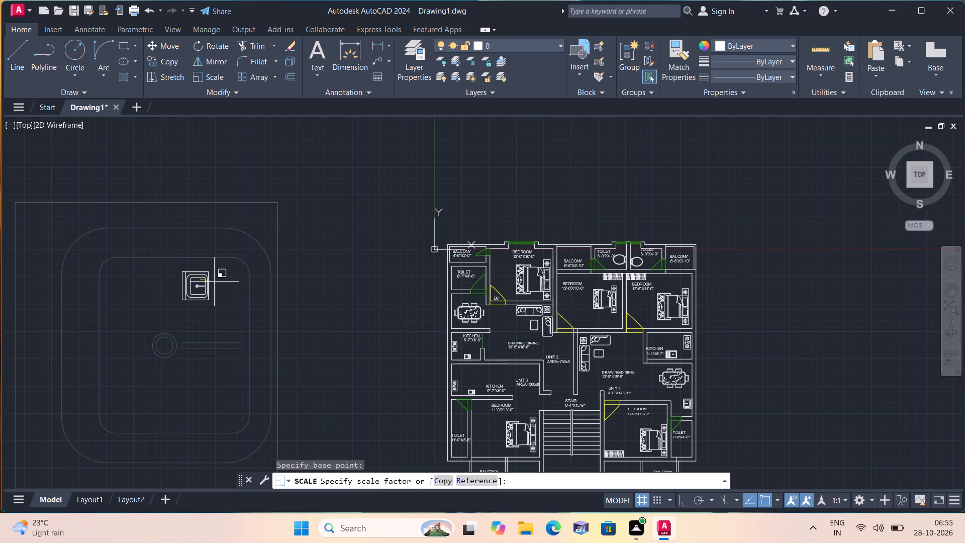
pyautogui.click(207, 282)
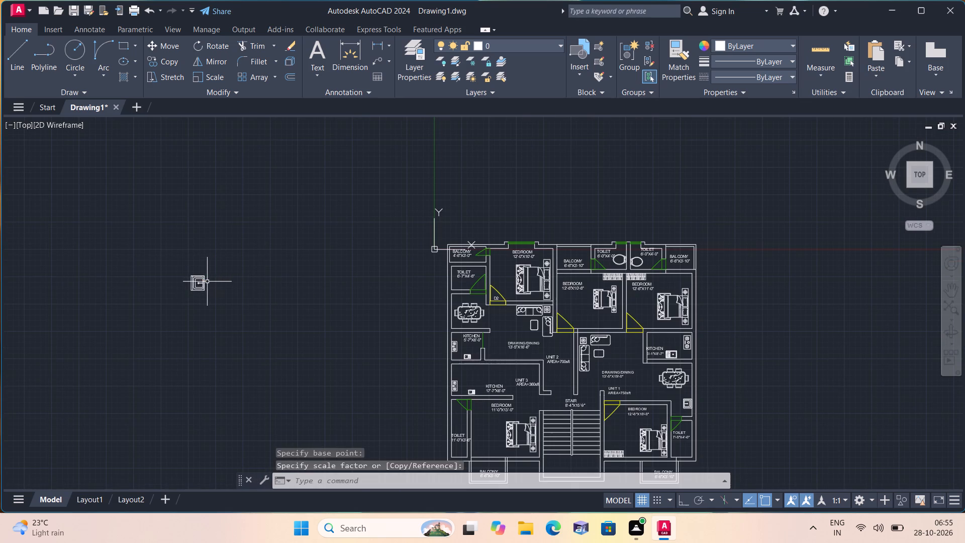
# Move the reduced western sink to just outside the plan's west wall, beside Unit 2's dining area.
pyautogui.click(201, 280)
pyautogui.click(204, 291)
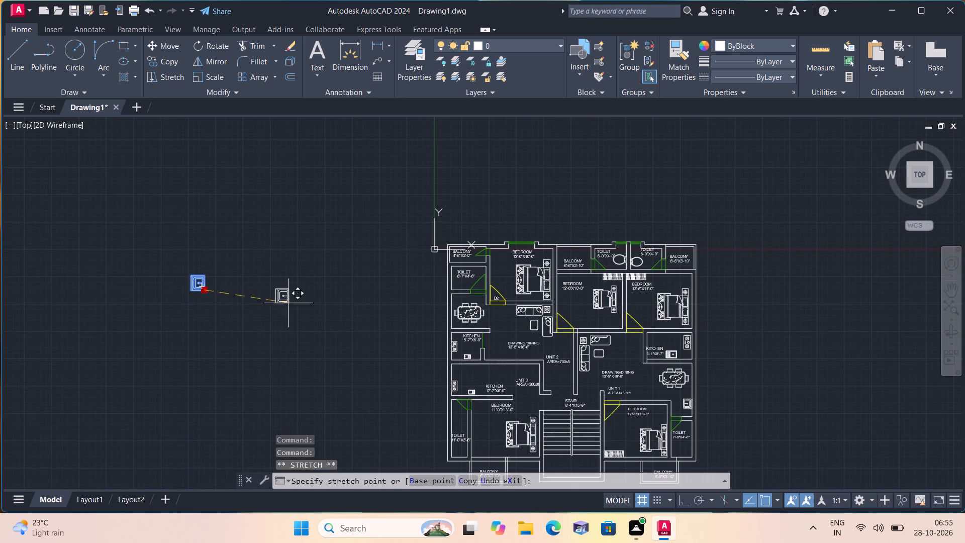
pyautogui.scroll(3, 477, 312)
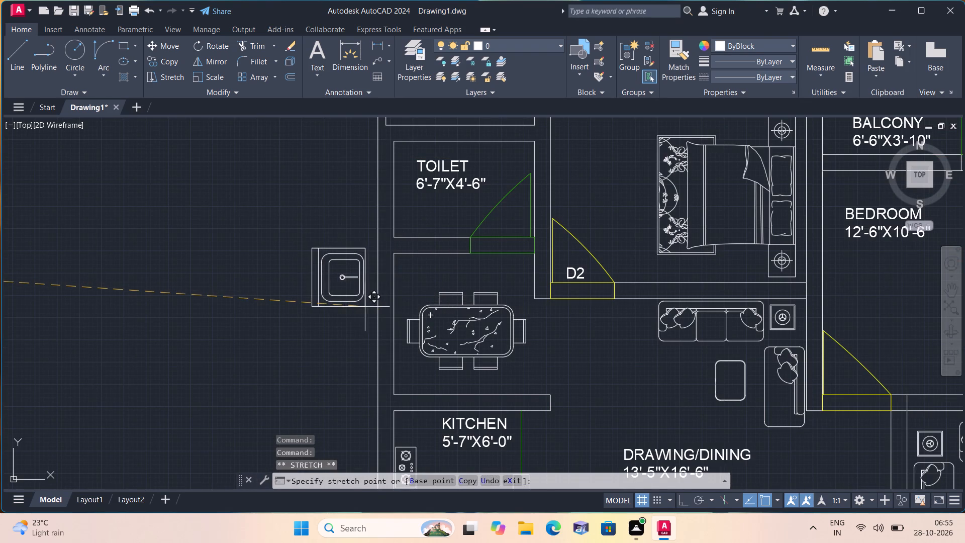
pyautogui.click(352, 306)
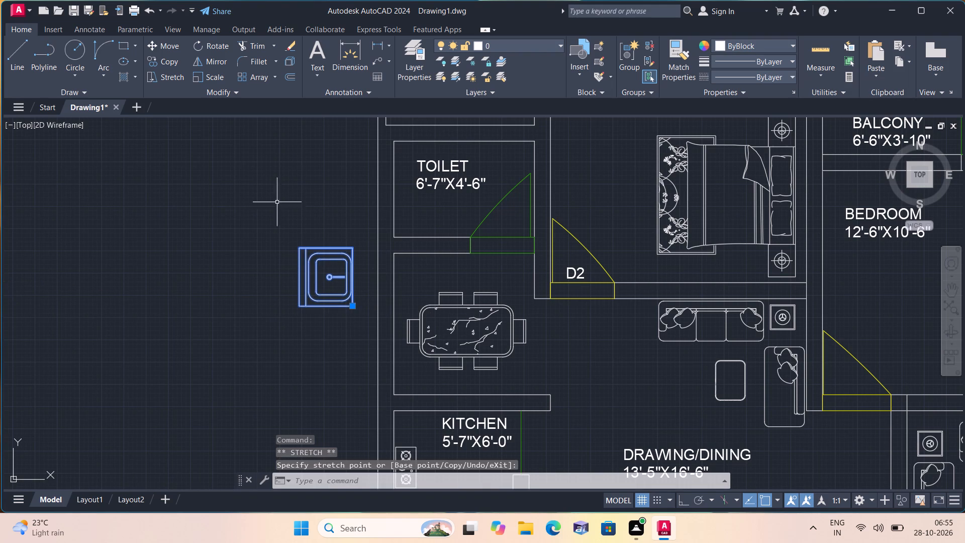
# Scale the sink beside Unit 2's dining area down further to about 0.4 times its size.
pyautogui.click(215, 73)
pyautogui.scroll(1, 313, 308)
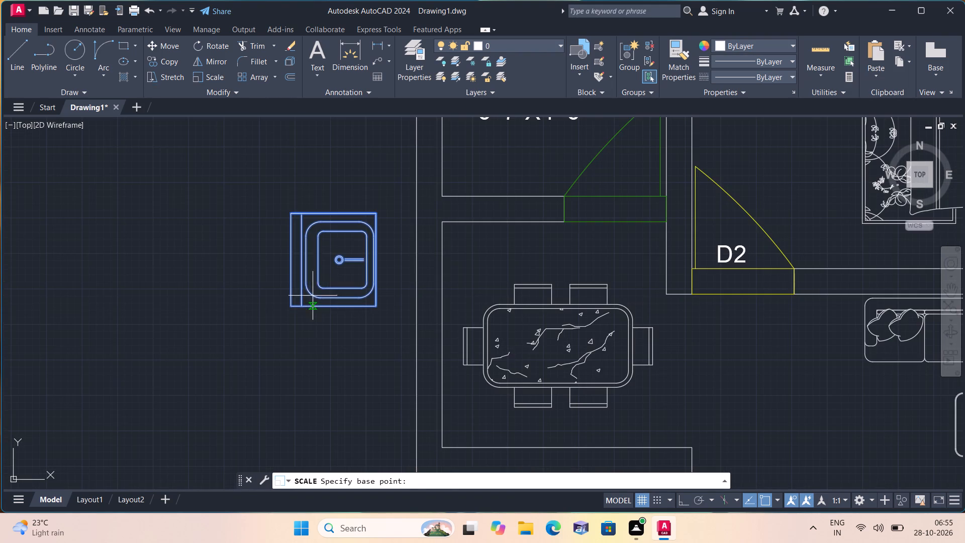
pyautogui.click(326, 271)
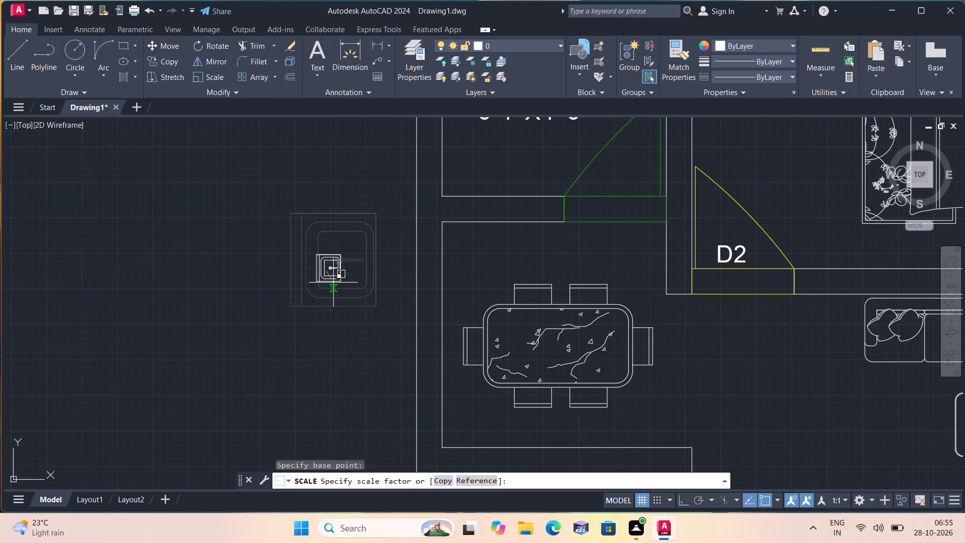
pyautogui.click(333, 283)
# Move the reduced western sink into Unit 2's dining area, against the west wall just north of the dining table.
pyautogui.scroll(1, 334, 280)
pyautogui.click(336, 281)
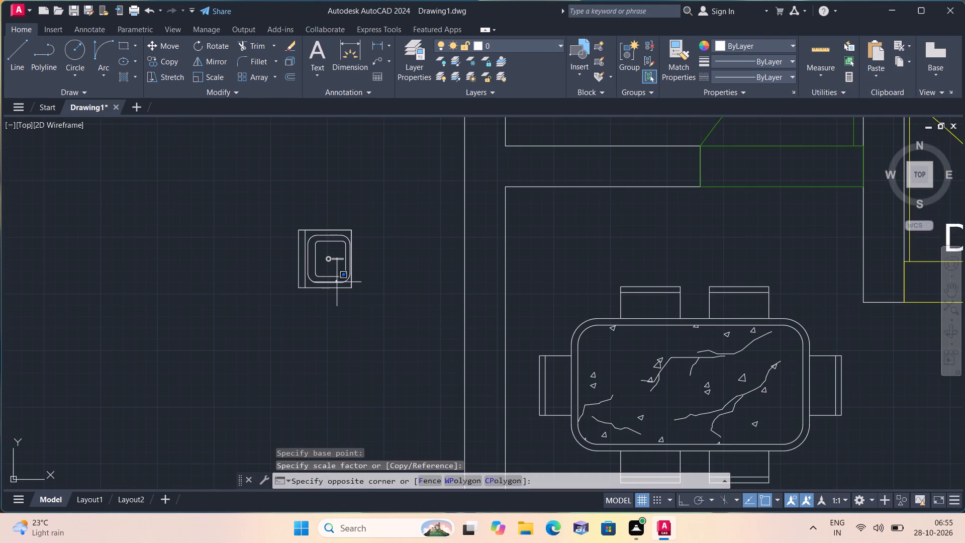
pyautogui.click(339, 287)
pyautogui.click(339, 284)
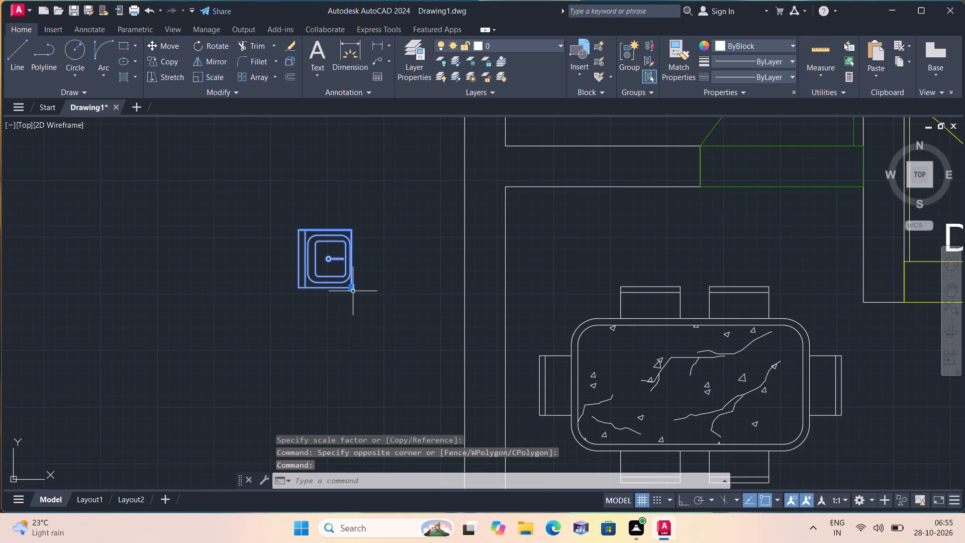
pyautogui.click(353, 289)
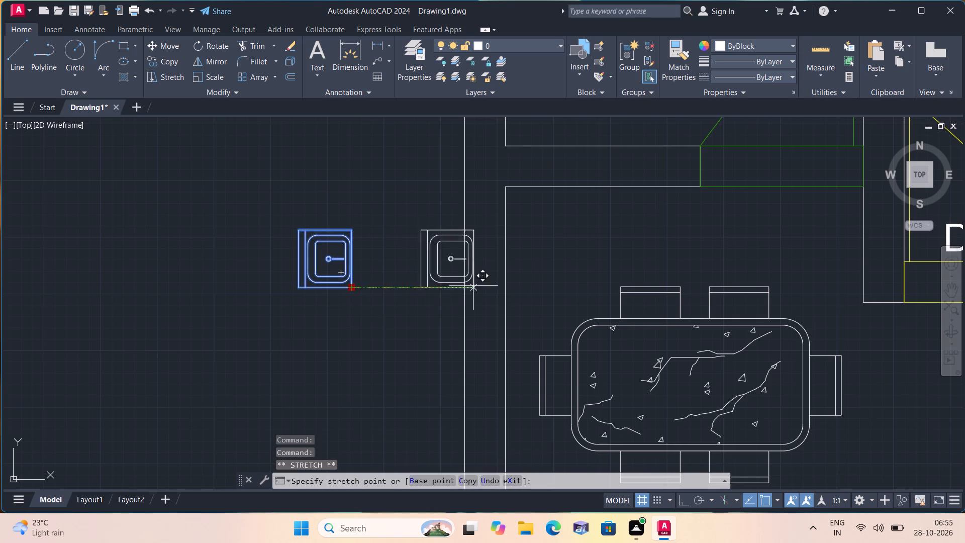
pyautogui.scroll(1, 583, 249)
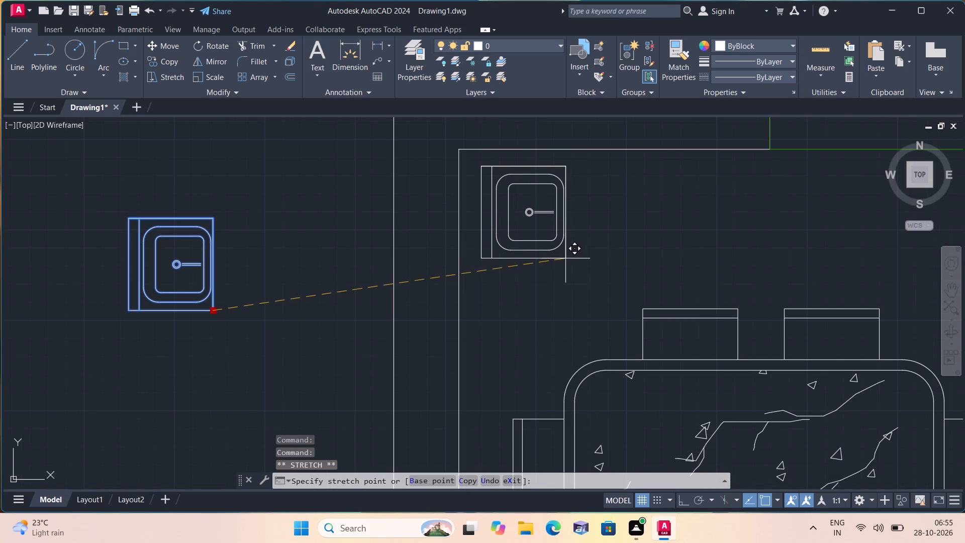
pyautogui.click(543, 260)
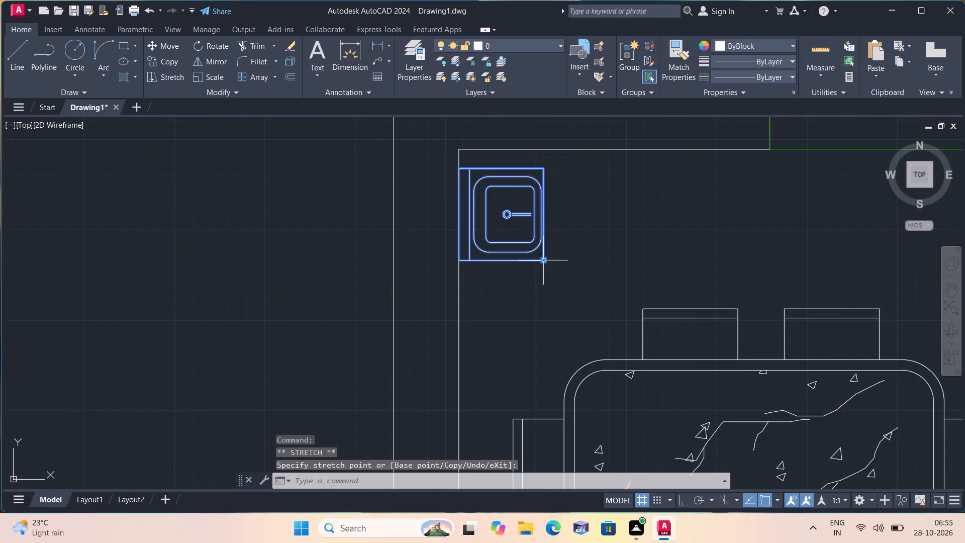
pyautogui.scroll(-2, 555, 250)
pyautogui.press('Escape')
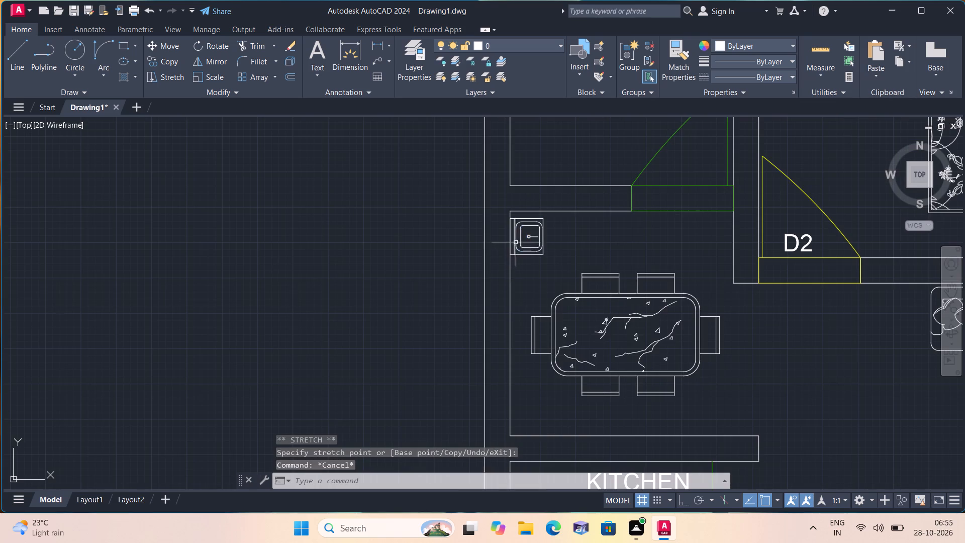
# Review the furnished floor plan across all three units, from the northern rooms down to the southern balconies.
pyautogui.scroll(-2, 547, 242)
pyautogui.moveTo(558, 220); pyautogui.dragTo(488, 234, button='middle')
pyautogui.scroll(-1, 556, 220)
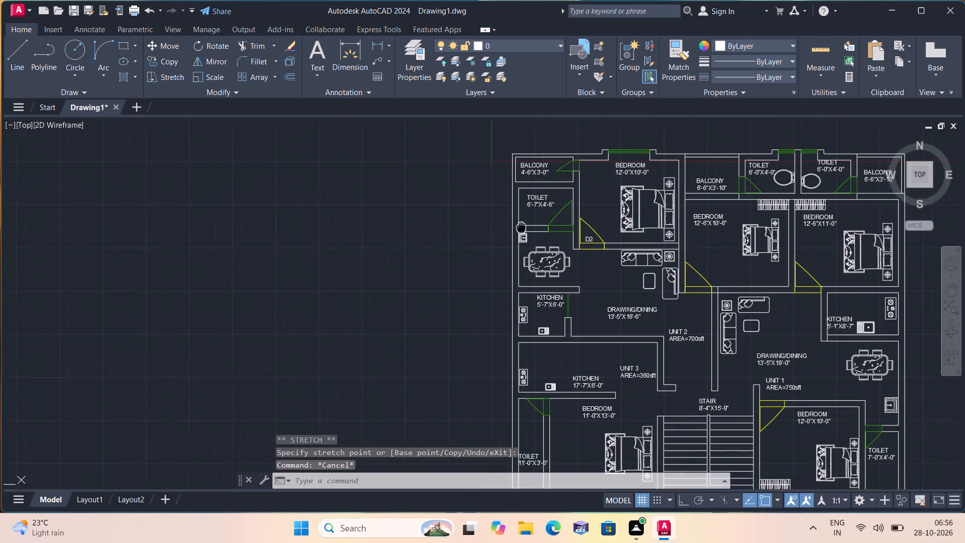
pyautogui.moveTo(488, 234); pyautogui.dragTo(282, 244, button='middle')
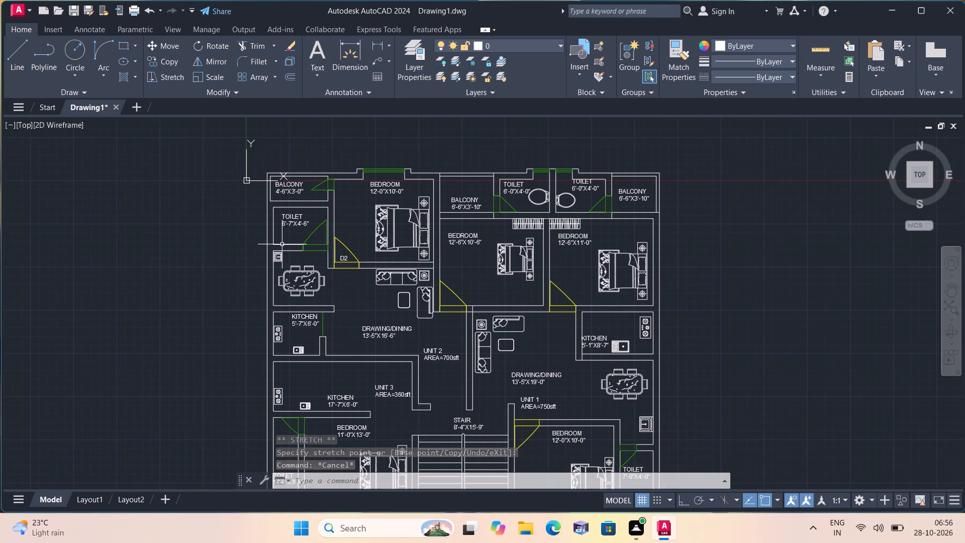
pyautogui.scroll(-1, 292, 265)
pyautogui.moveTo(340, 288); pyautogui.dragTo(255, 245, button='middle')
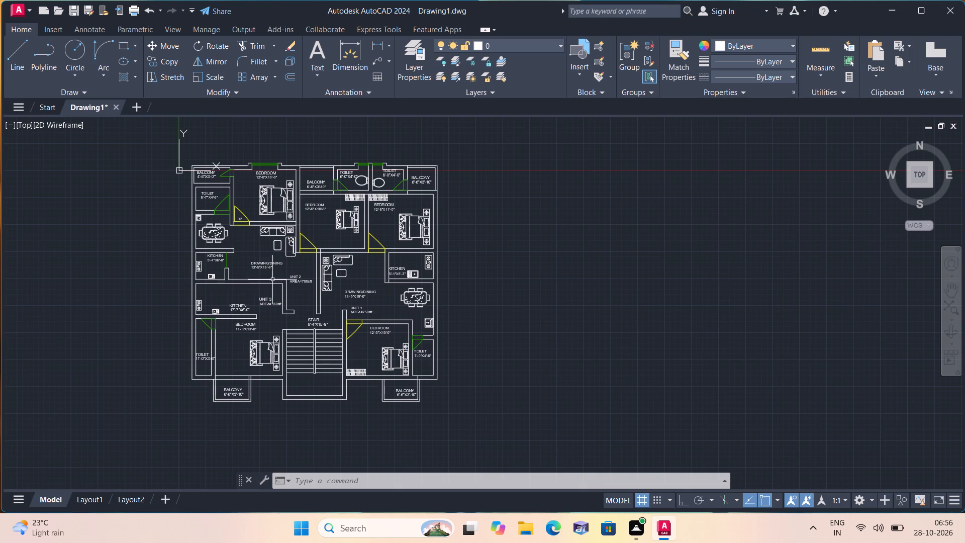
pyautogui.scroll(1, 263, 283)
pyautogui.moveTo(275, 310); pyautogui.dragTo(280, 271, button='middle')
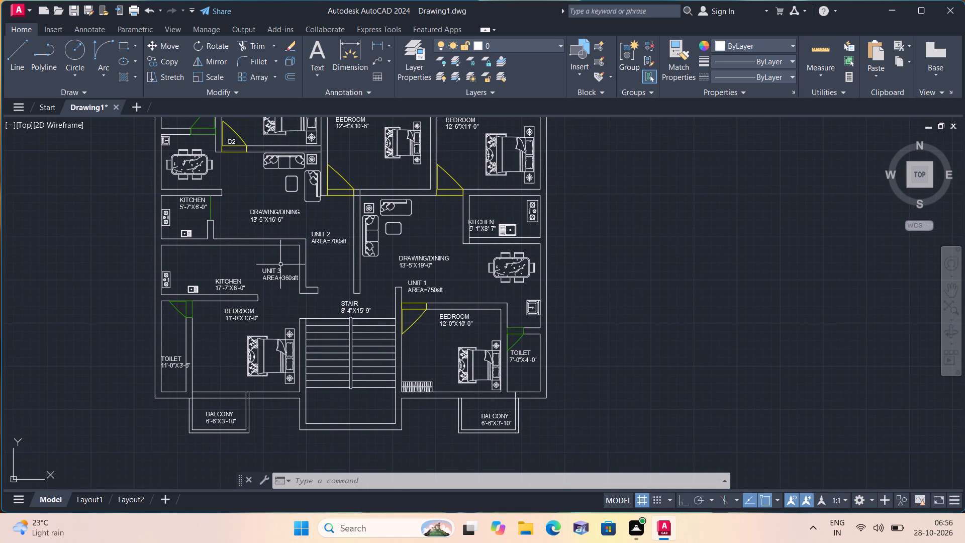
pyautogui.moveTo(279, 263); pyautogui.dragTo(289, 307, button='middle')
# Add a linear dimension for the plan's overall width between its outer northern corners, placed north of the building.
pyautogui.click(375, 44)
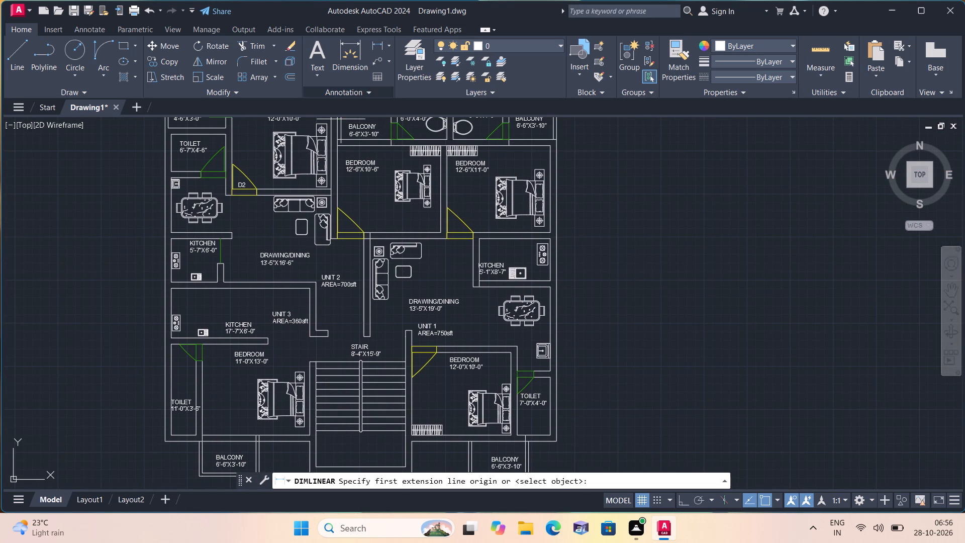
pyautogui.moveTo(309, 231); pyautogui.dragTo(338, 342, button='middle')
pyautogui.scroll(1, 249, 237)
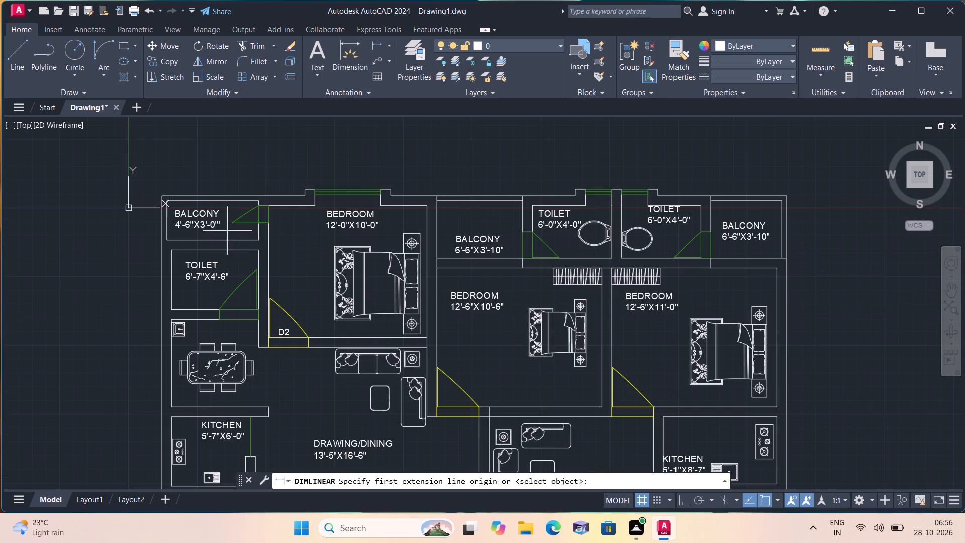
pyautogui.click(162, 192)
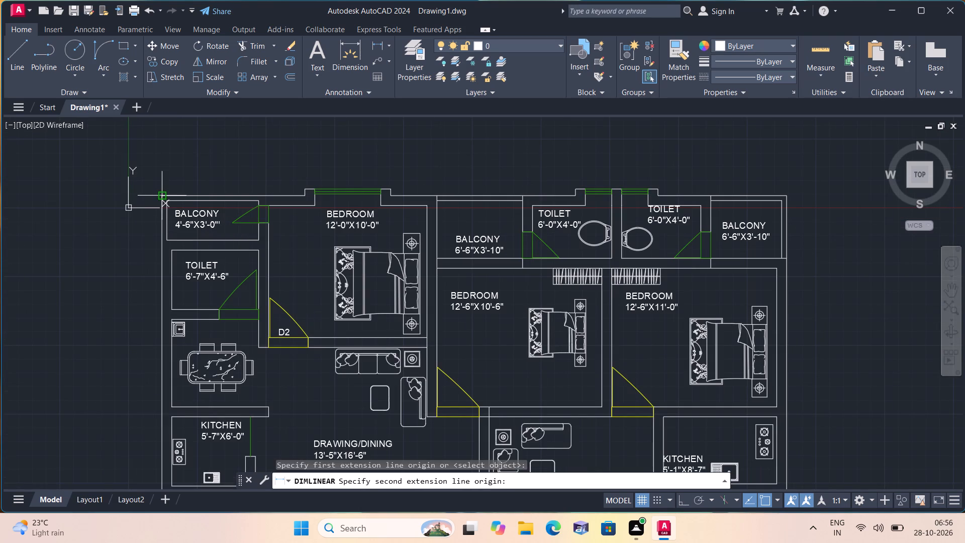
pyautogui.moveTo(244, 195); pyautogui.dragTo(238, 275, button='middle')
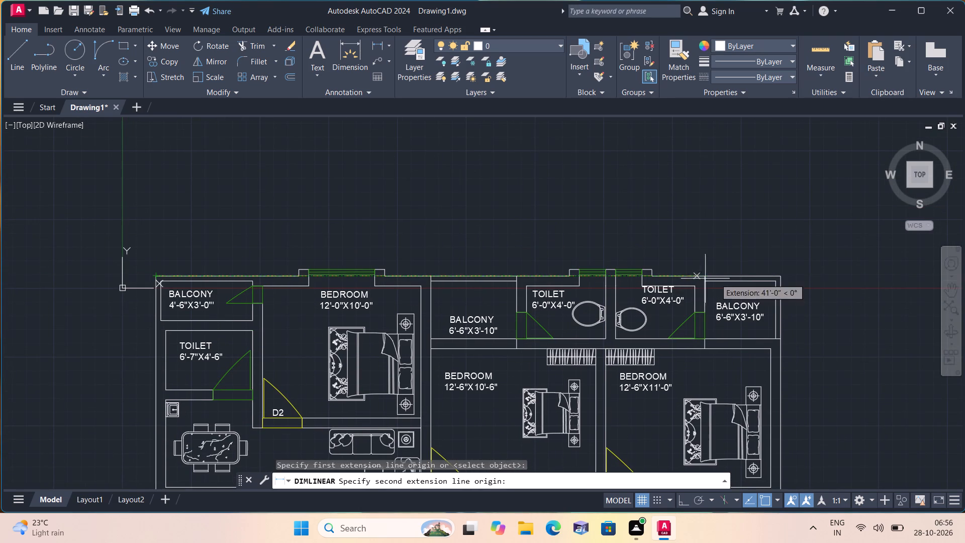
pyautogui.click(784, 276)
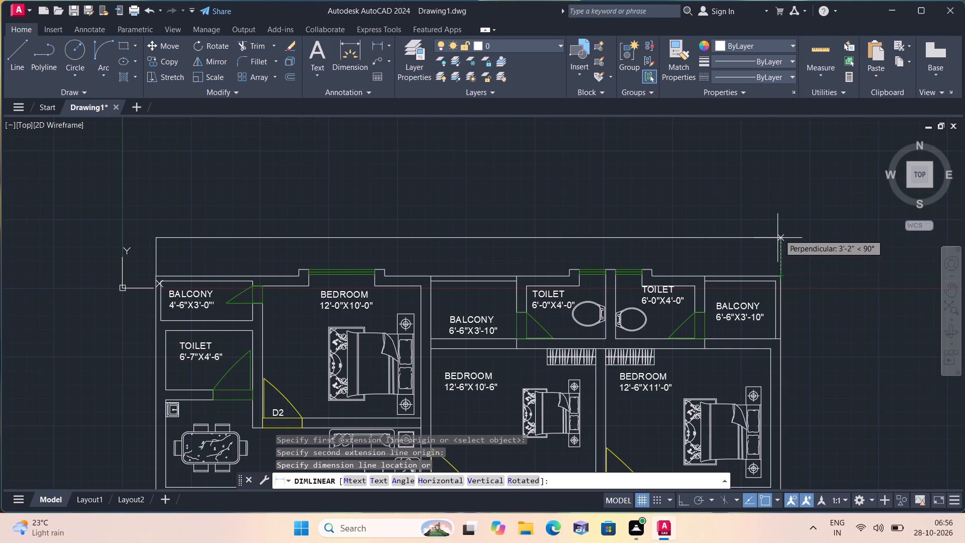
pyautogui.click(779, 228)
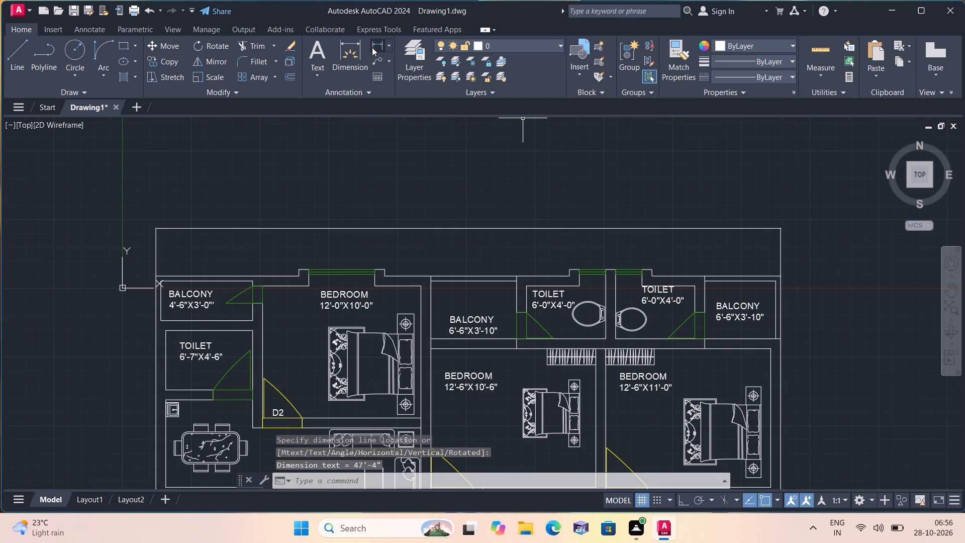
# Add a vertical linear dimension along the plan's outer west wall, from the northwest to the southwest corner, placed outside the building.
pyautogui.click(376, 42)
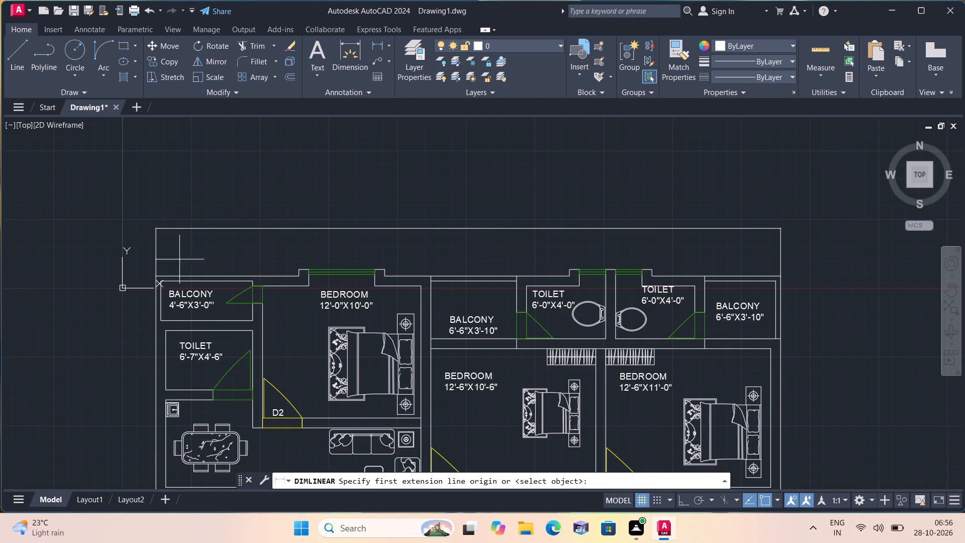
pyautogui.click(157, 279)
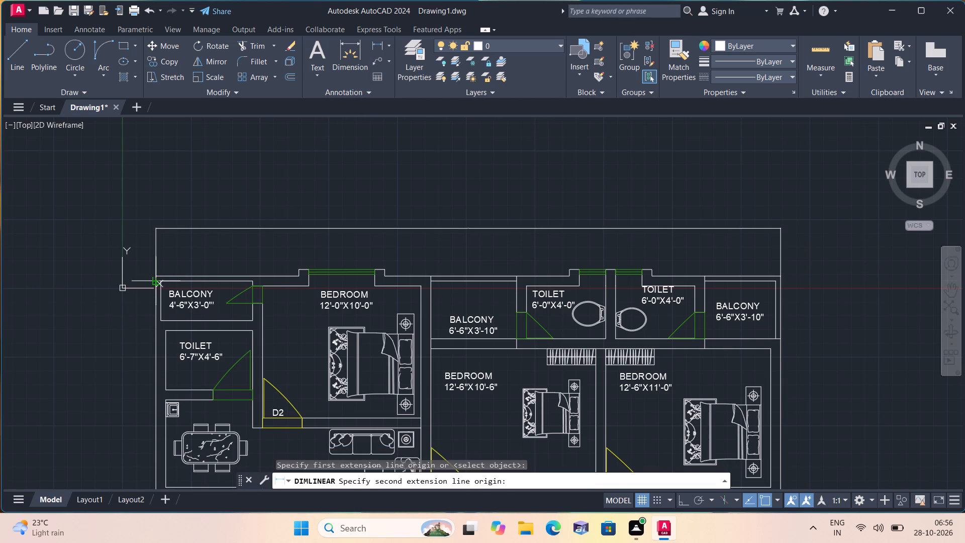
pyautogui.moveTo(157, 278); pyautogui.dragTo(167, 227, button='middle')
pyautogui.scroll(-2, 183, 185)
pyautogui.scroll(2, 190, 411)
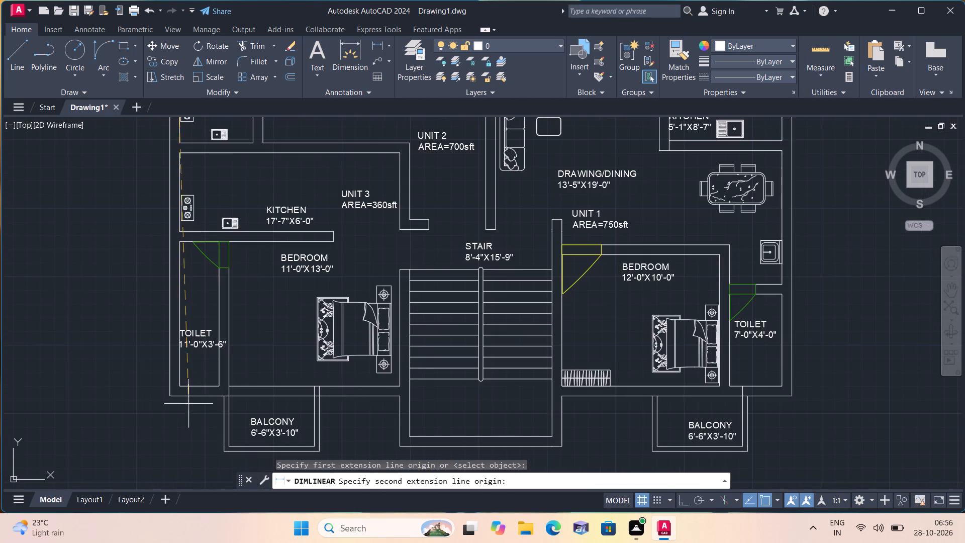
pyautogui.click(169, 395)
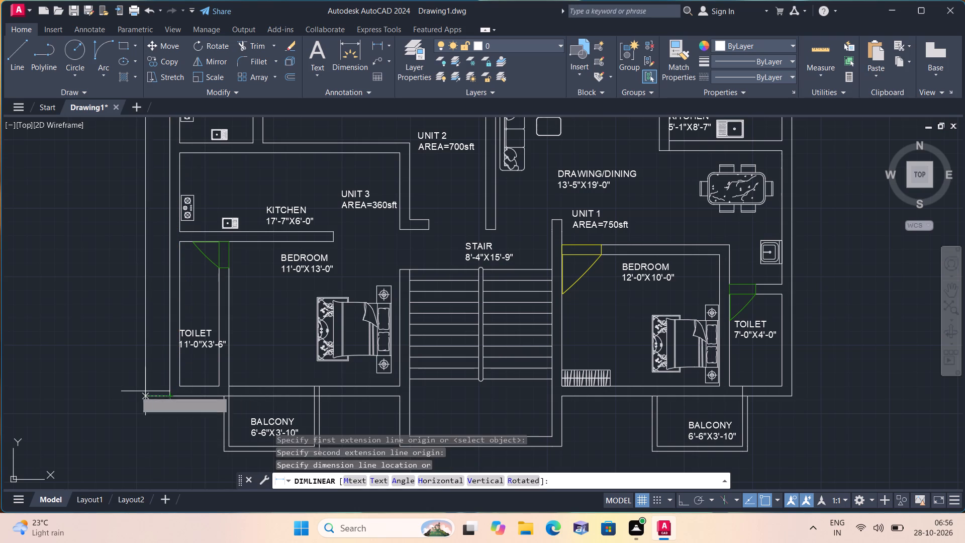
pyautogui.click(135, 391)
# Select both overall dimensions as similar objects and set their text height to 6".
pyautogui.scroll(1, 135, 391)
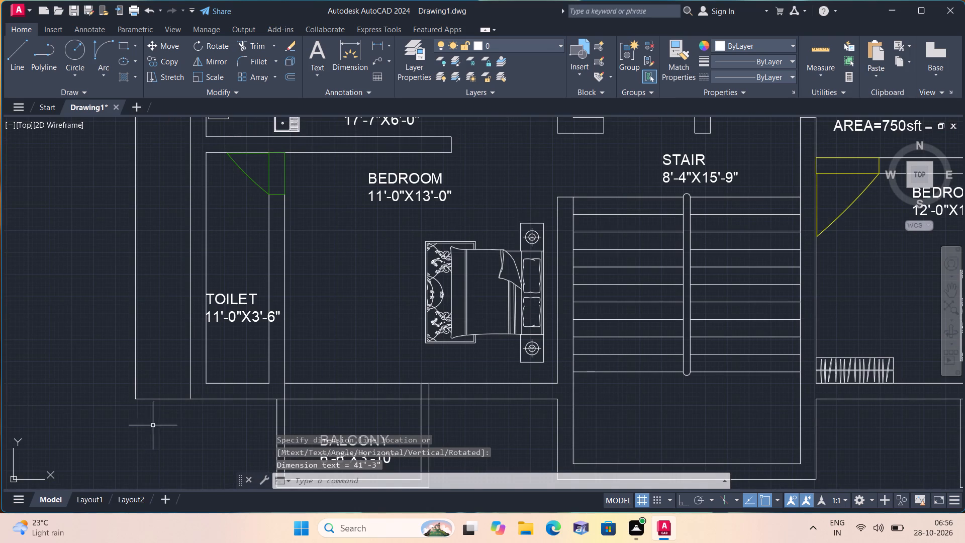
pyautogui.click(153, 425)
pyautogui.click(107, 352)
pyautogui.rightClick(107, 352)
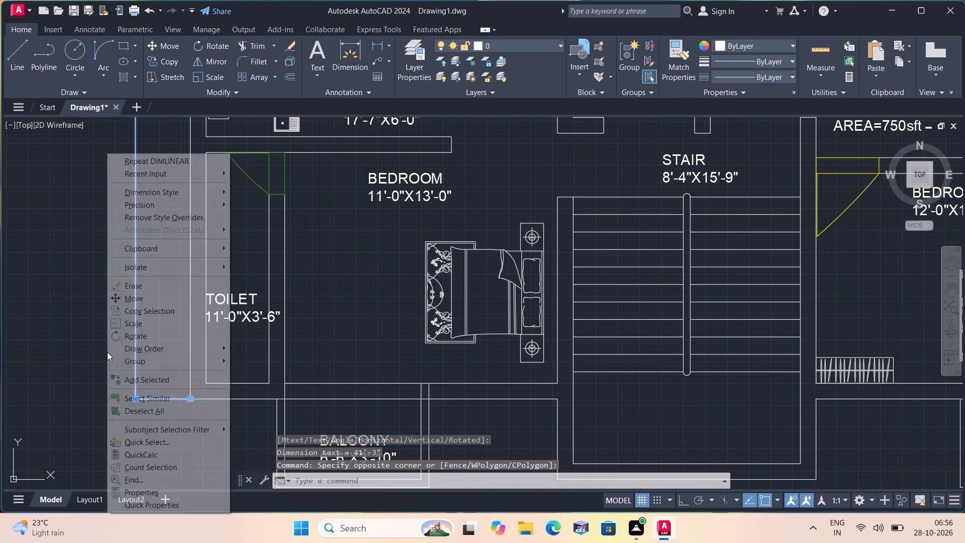
pyautogui.click(136, 396)
pyautogui.rightClick(136, 396)
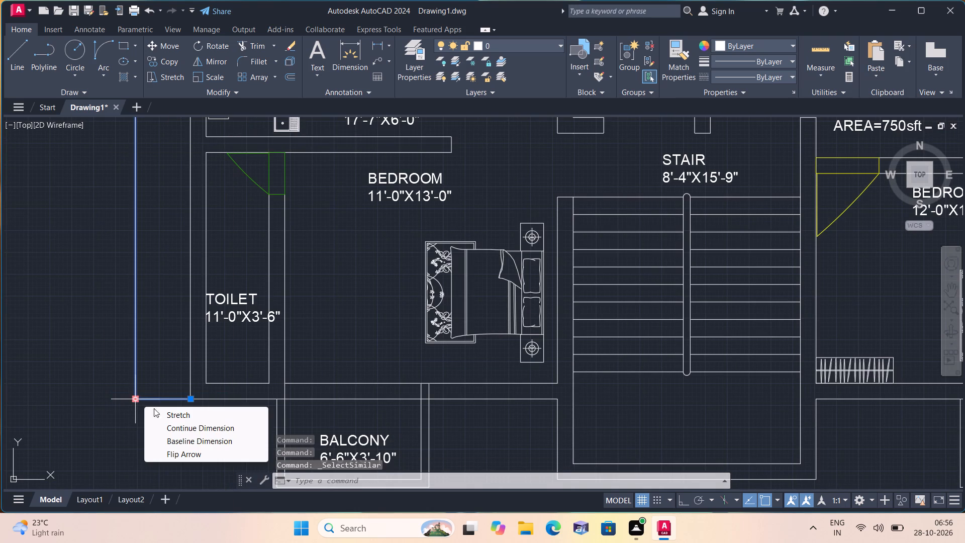
pyautogui.rightClick(99, 414)
pyautogui.click(138, 395)
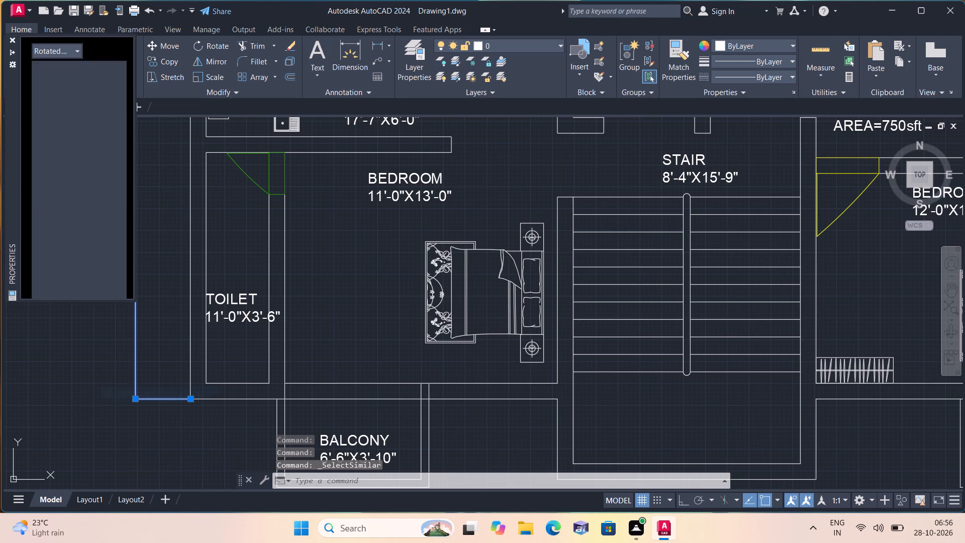
pyautogui.scroll(-4, 85, 269)
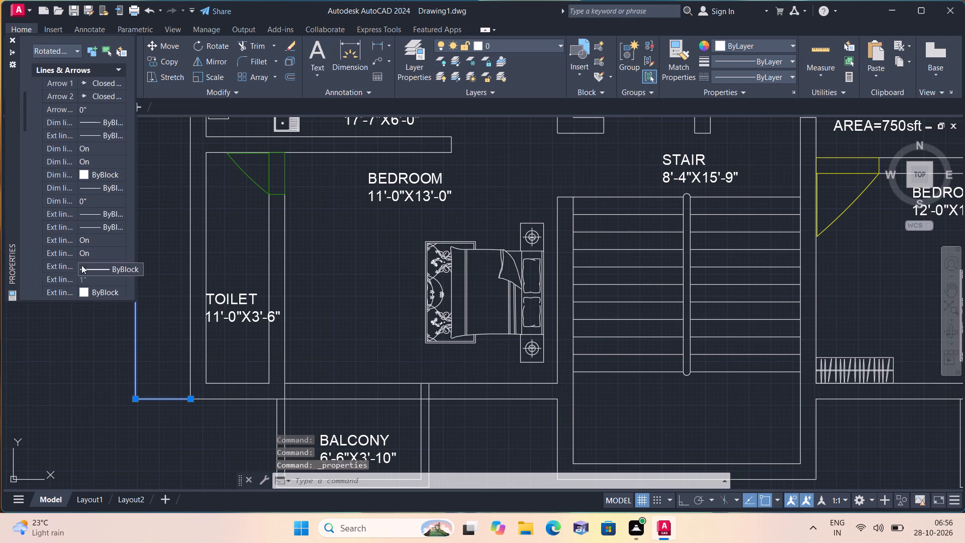
pyautogui.scroll(-4, 88, 190)
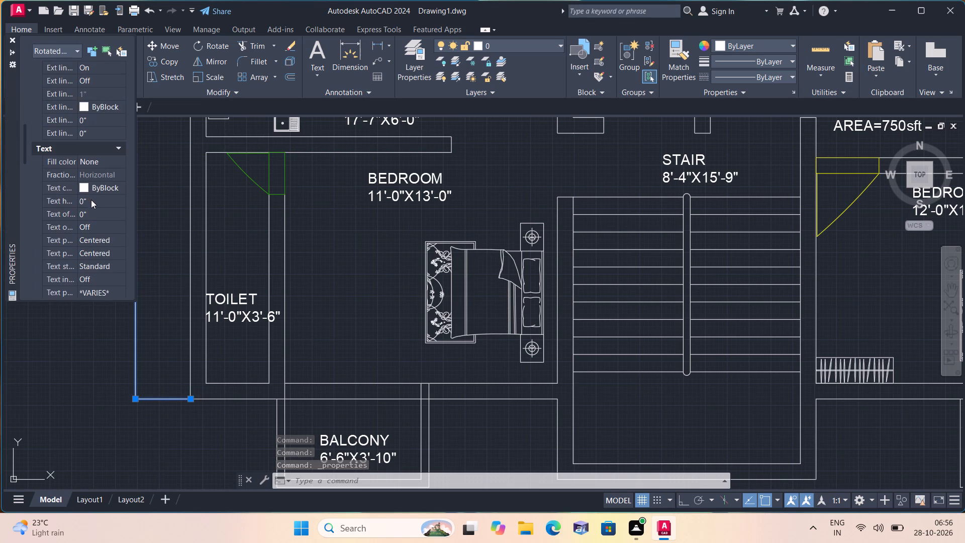
pyautogui.click(91, 200)
pyautogui.press('BackSpace')
pyautogui.write('6"')
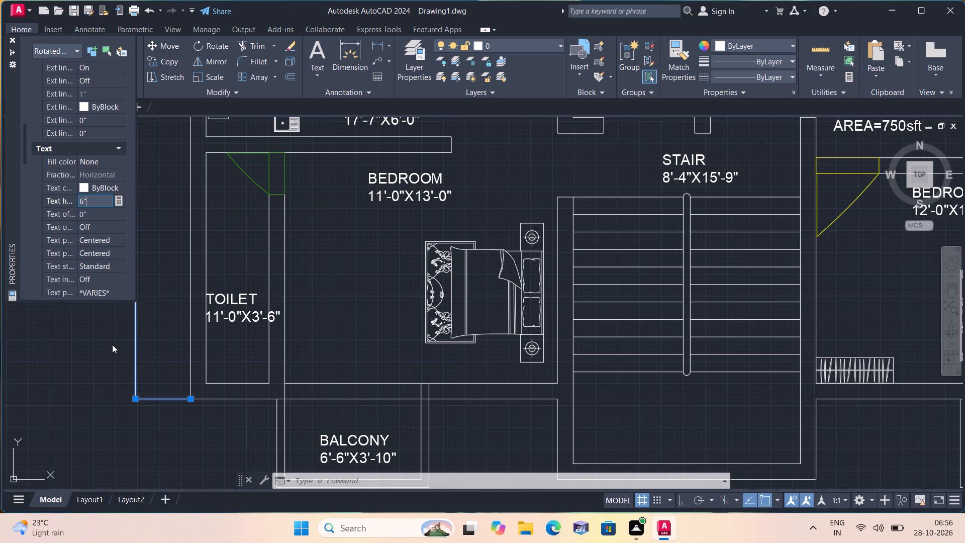
pyautogui.click(96, 339)
pyautogui.click(12, 41)
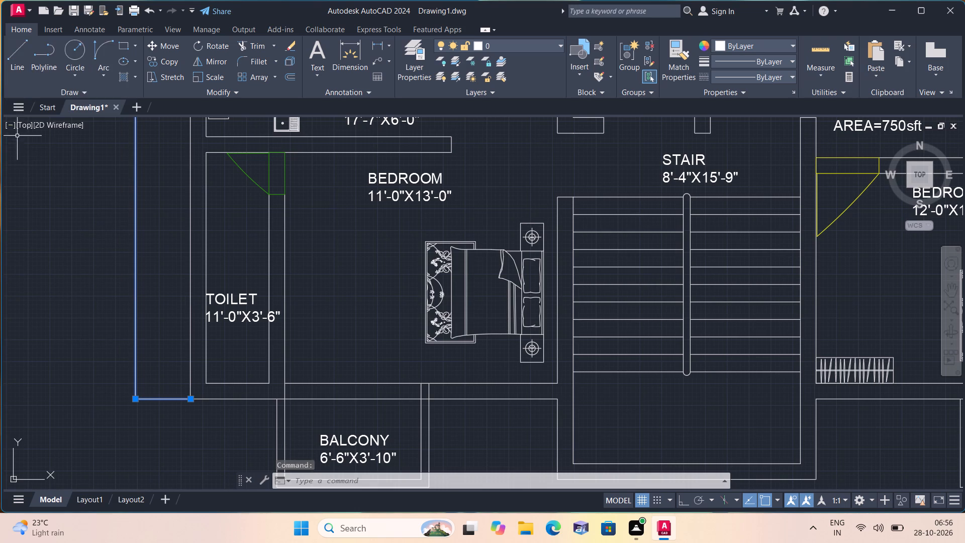
pyautogui.press('Escape')
# Replace the text of the overall width dimension north of the plan with 44'.
pyautogui.scroll(-2, 48, 182)
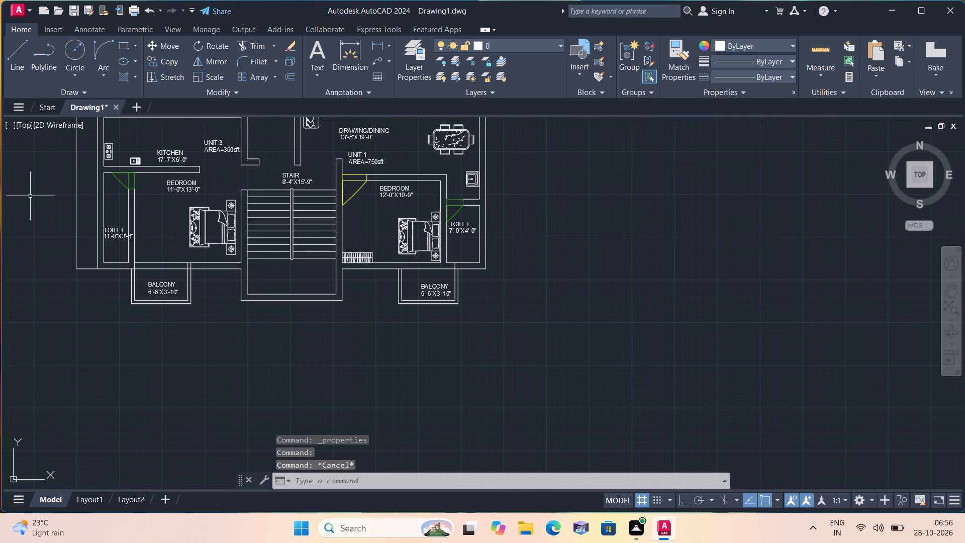
pyautogui.scroll(-1, 40, 211)
pyautogui.moveTo(51, 223); pyautogui.dragTo(166, 368, button='middle')
pyautogui.scroll(-1, 53, 226)
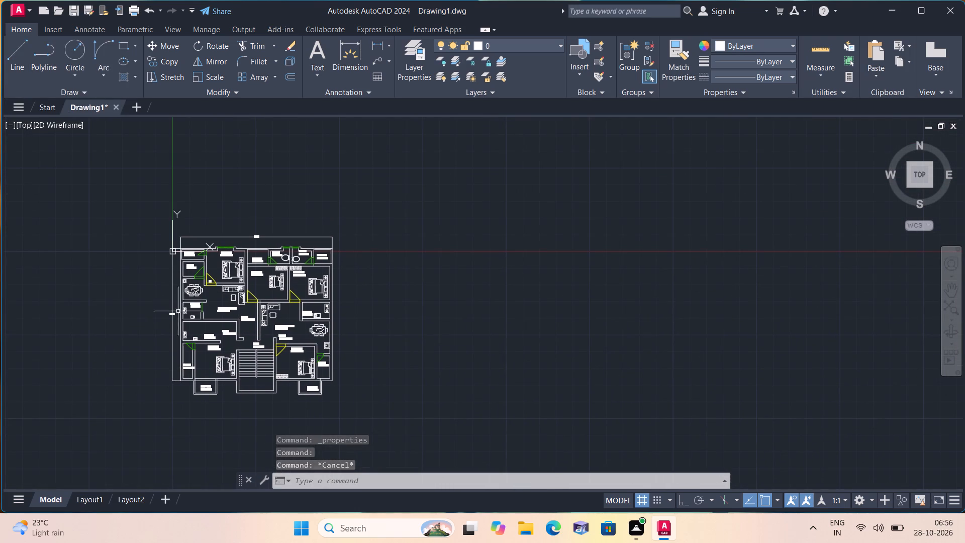
pyautogui.scroll(4, 253, 231)
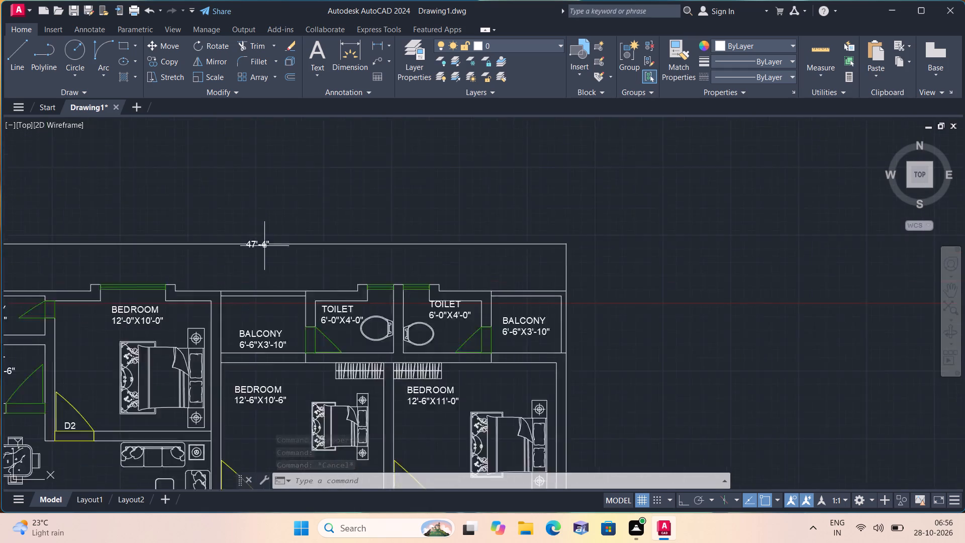
pyautogui.scroll(2, 258, 247)
pyautogui.tripleClick(215, 233)
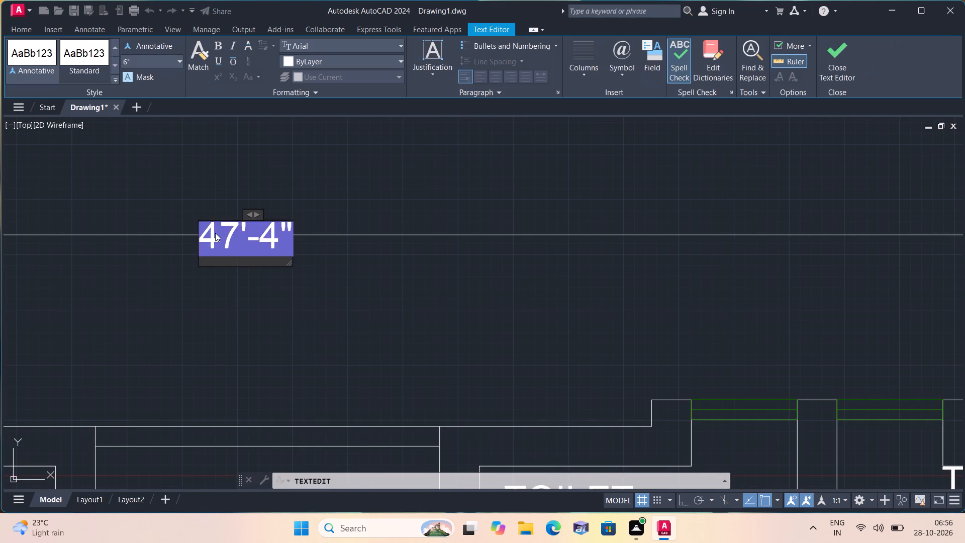
pyautogui.press('BackSpace')
pyautogui.write("44'")
pyautogui.click(187, 315)
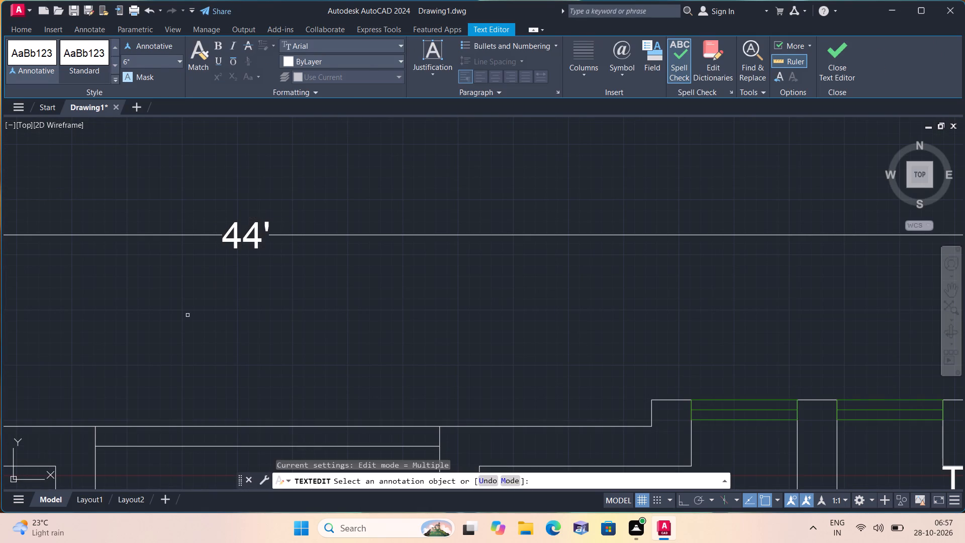
# Replace the text of the overall depth dimension west of the plan with 46'-1".
pyautogui.moveTo(217, 331); pyautogui.dragTo(230, 272, button='middle')
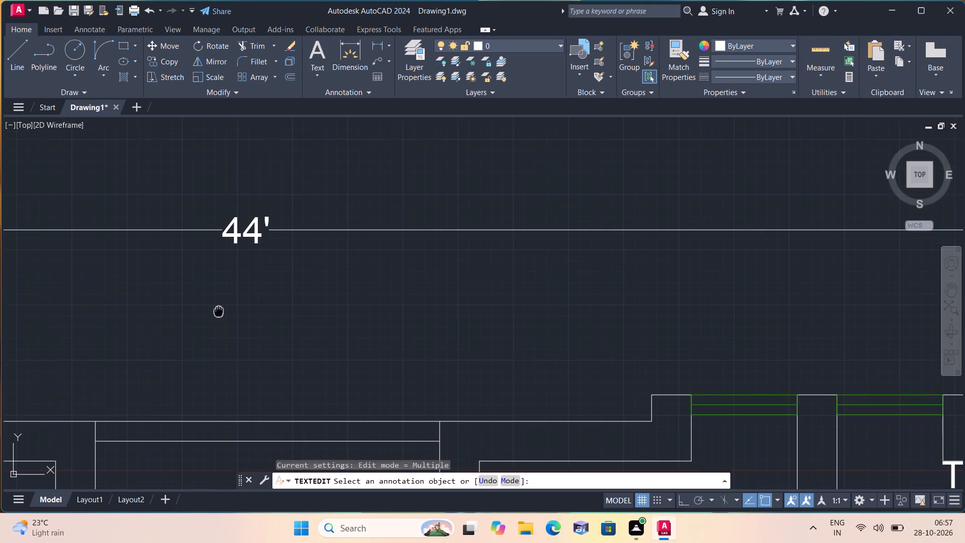
pyautogui.moveTo(230, 272); pyautogui.dragTo(286, 161, button='middle')
pyautogui.scroll(-3, 102, 283)
pyautogui.moveTo(99, 309); pyautogui.dragTo(292, 181, button='middle')
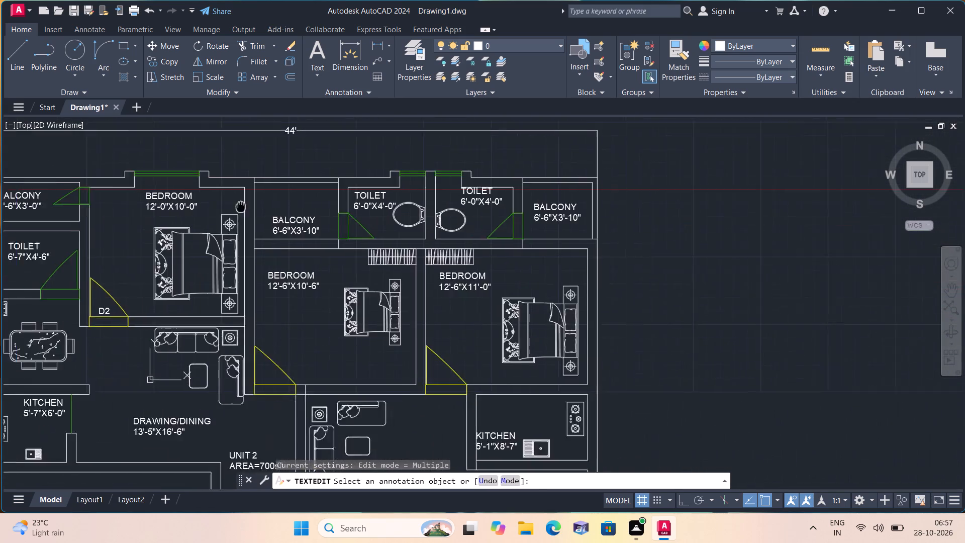
pyautogui.moveTo(292, 181); pyautogui.dragTo(364, 152, button='middle')
pyautogui.scroll(-2, 364, 152)
pyautogui.scroll(4, 254, 235)
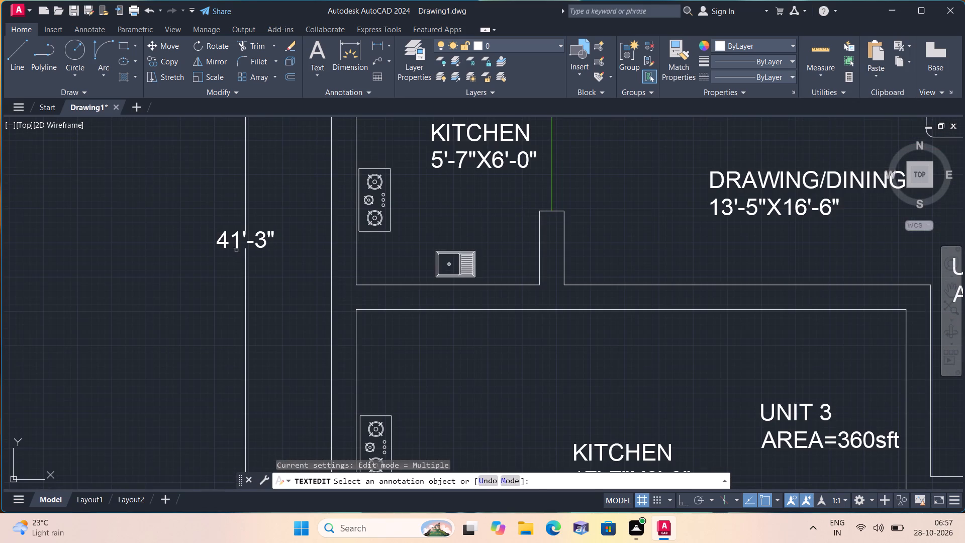
pyautogui.tripleClick(229, 232)
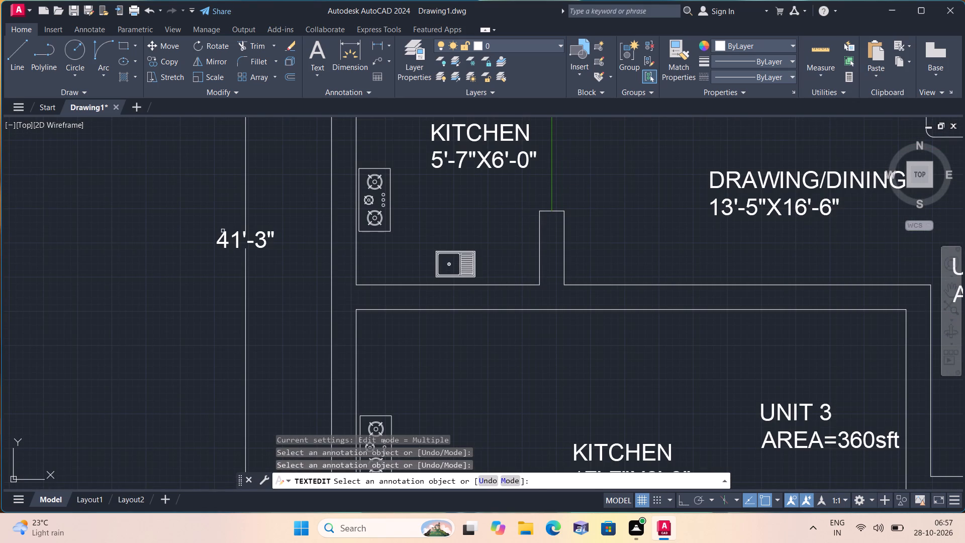
pyautogui.click(218, 240)
pyautogui.click(221, 241)
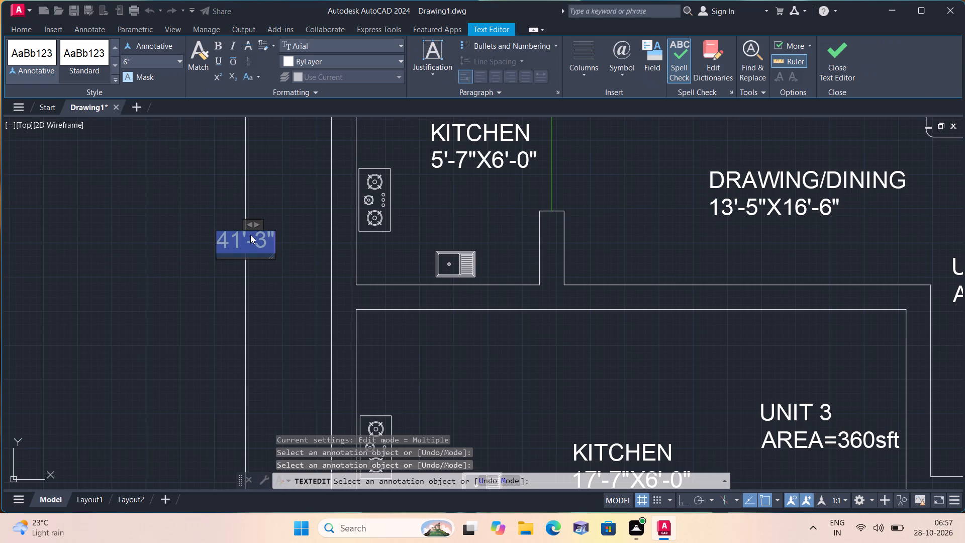
pyautogui.press('BackSpace')
pyautogui.press('4')
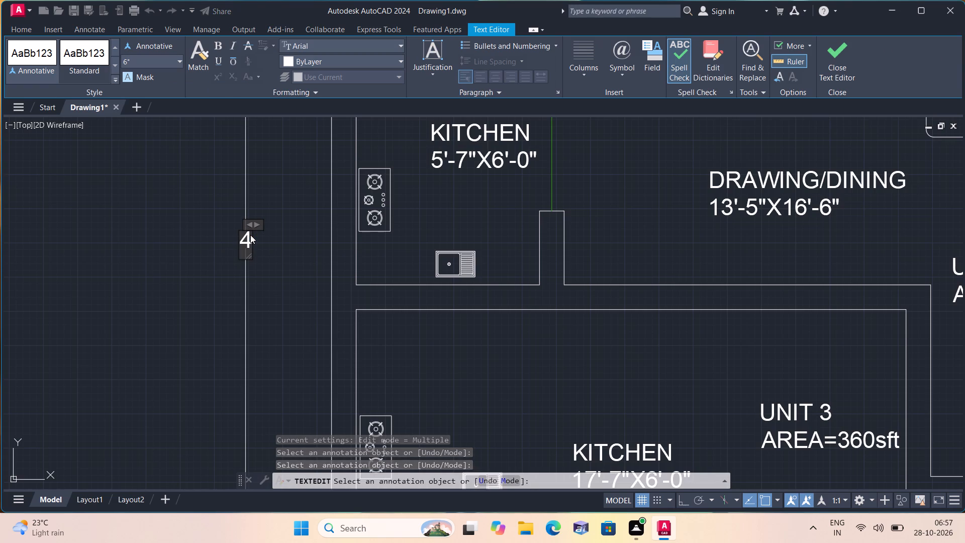
pyautogui.press('6')
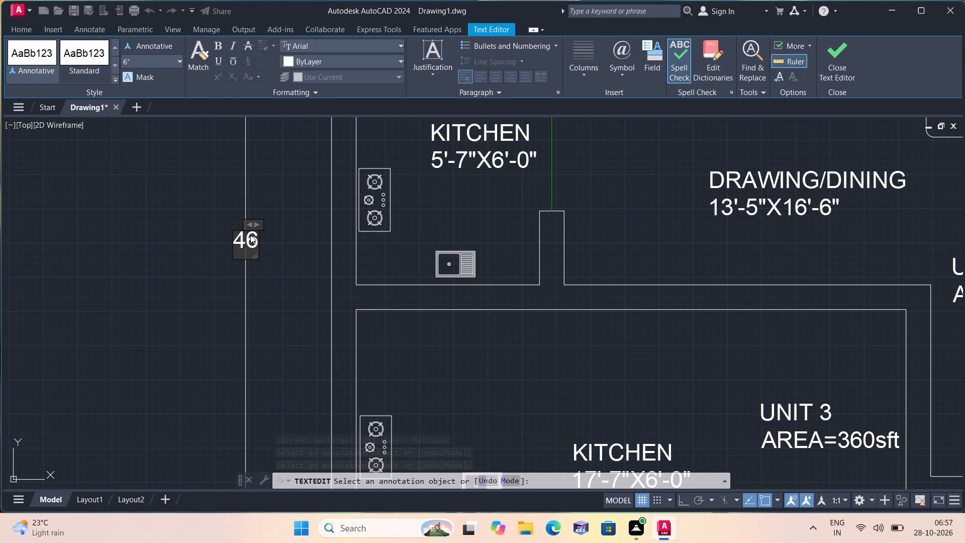
pyautogui.write('\'-1"')
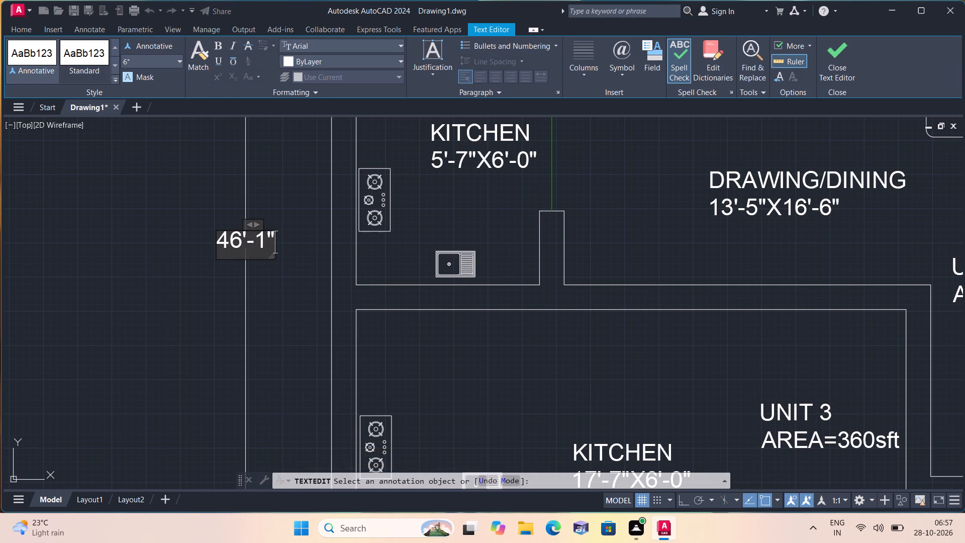
pyautogui.click(134, 228)
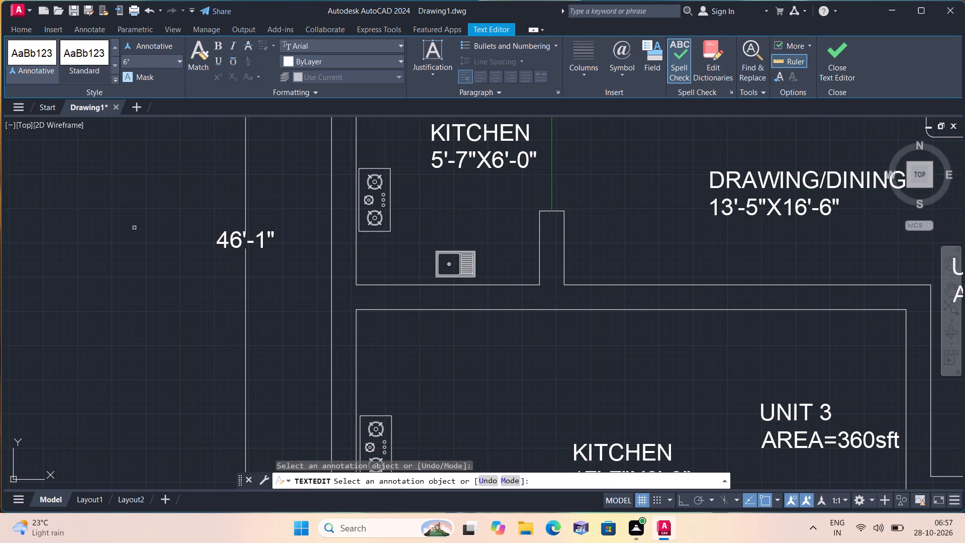
pyautogui.press('Escape')
# Move the Unit 3 kitchen sink to the kitchen's north wall, directly south of the Unit 2 kitchen sink.
pyautogui.scroll(-2, 135, 243)
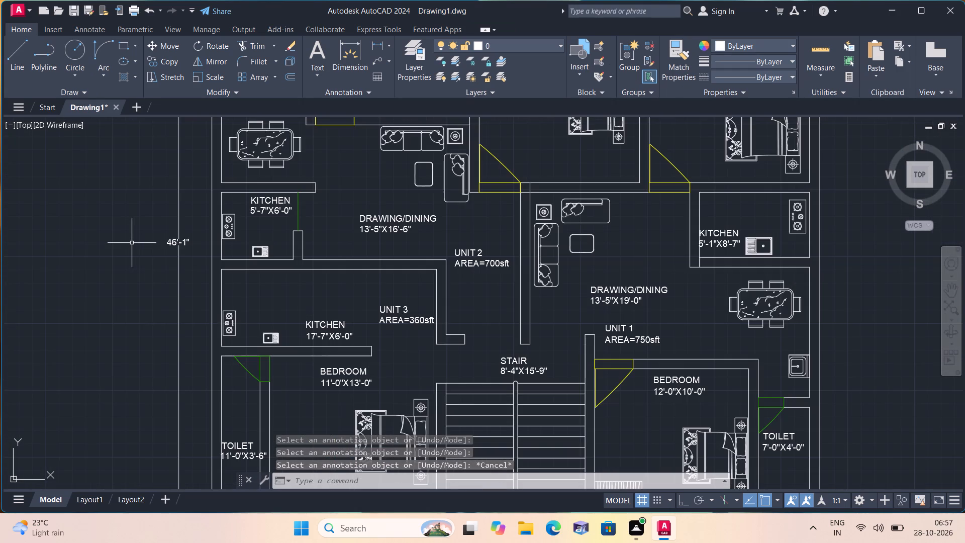
pyautogui.scroll(-1, 275, 288)
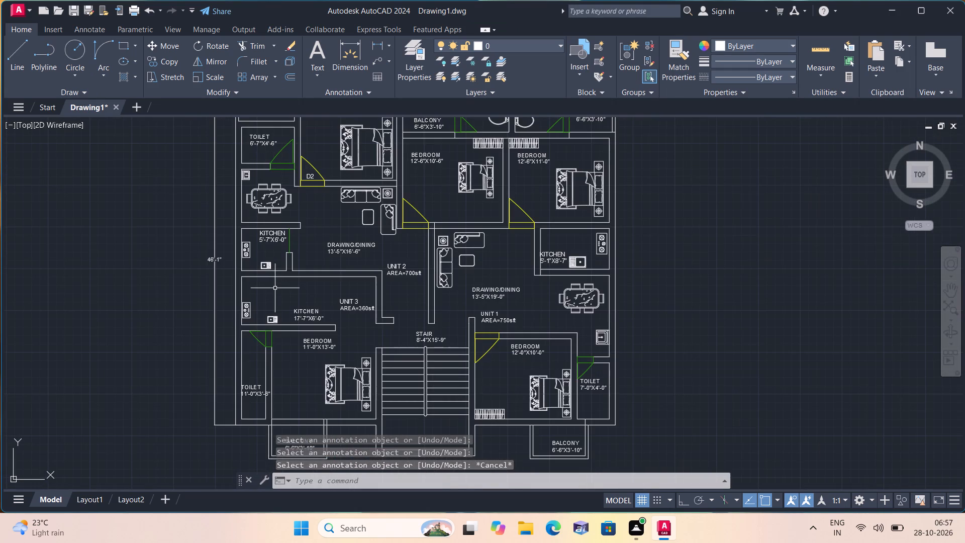
pyautogui.moveTo(270, 286); pyautogui.dragTo(215, 284, button='middle')
pyautogui.moveTo(245, 277); pyautogui.dragTo(238, 294, button='middle')
pyautogui.scroll(-1, 238, 294)
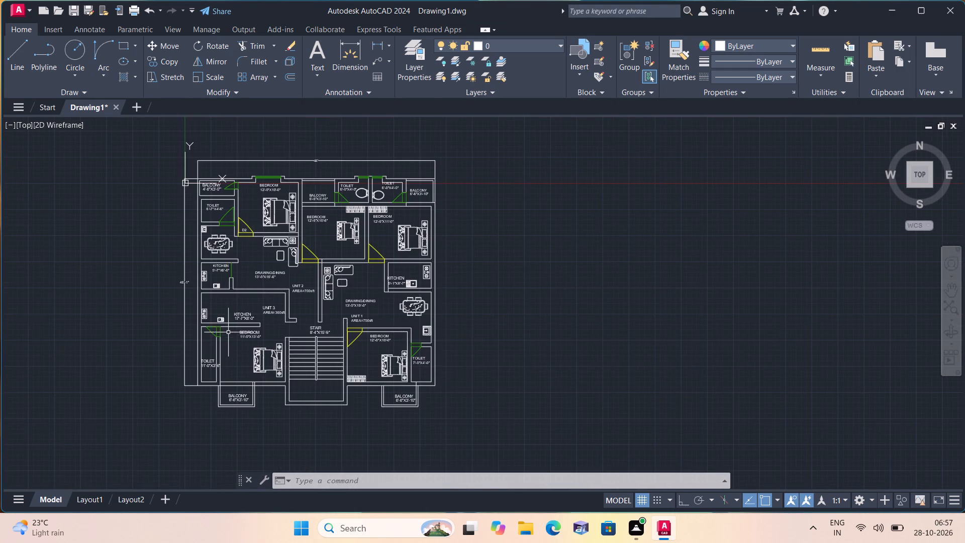
pyautogui.scroll(3, 228, 324)
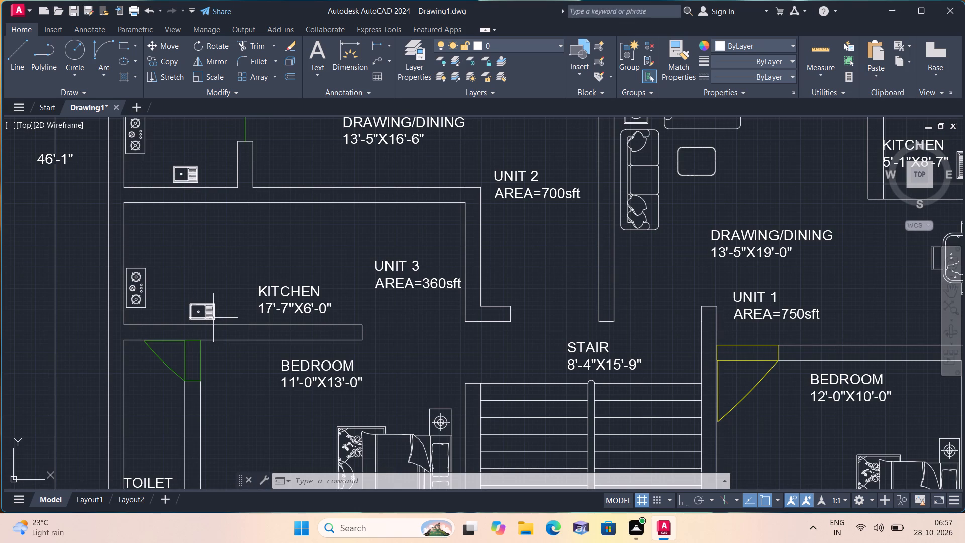
pyautogui.click(213, 318)
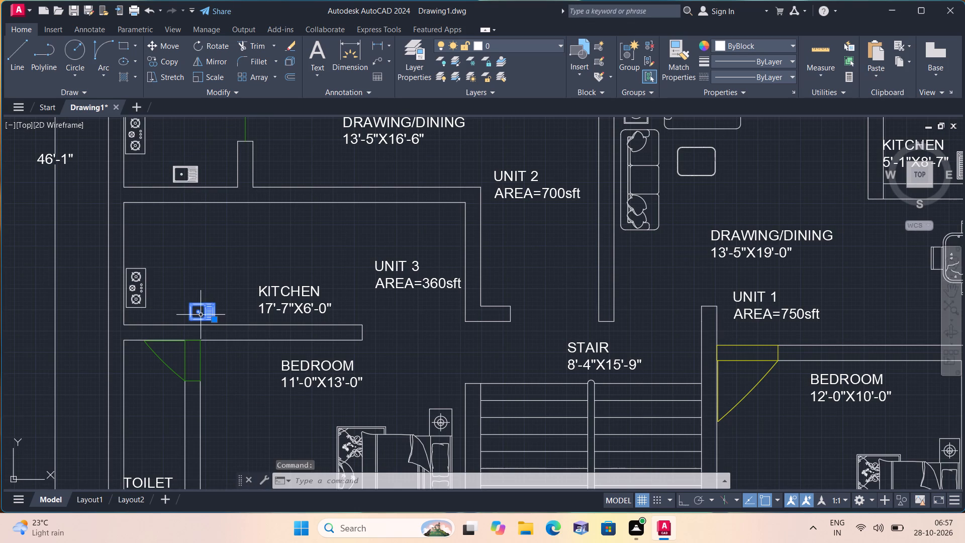
pyautogui.click(218, 318)
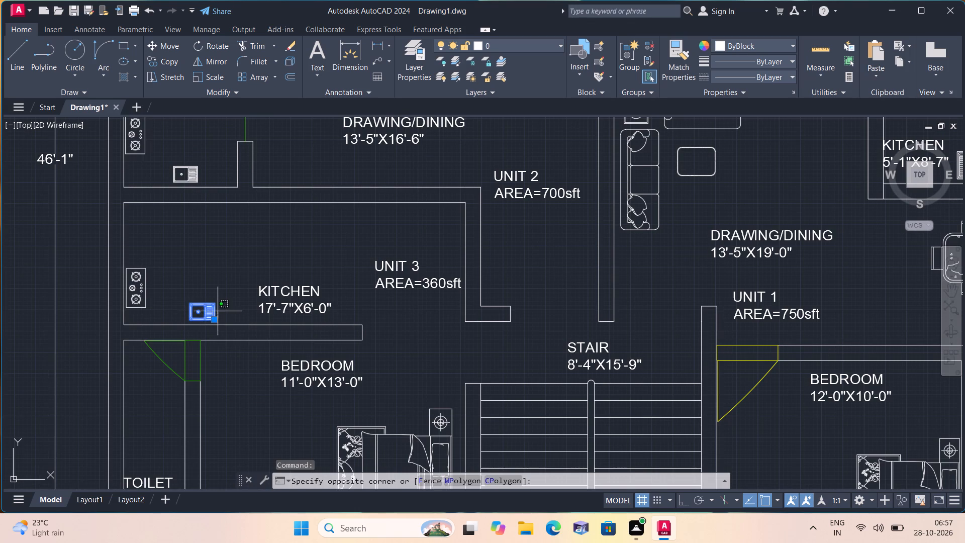
pyautogui.click(216, 313)
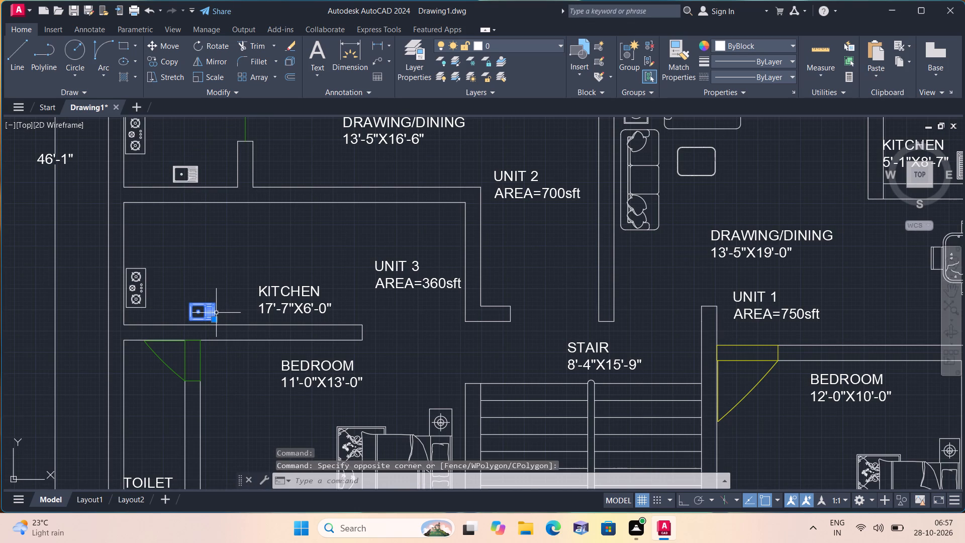
pyautogui.click(215, 319)
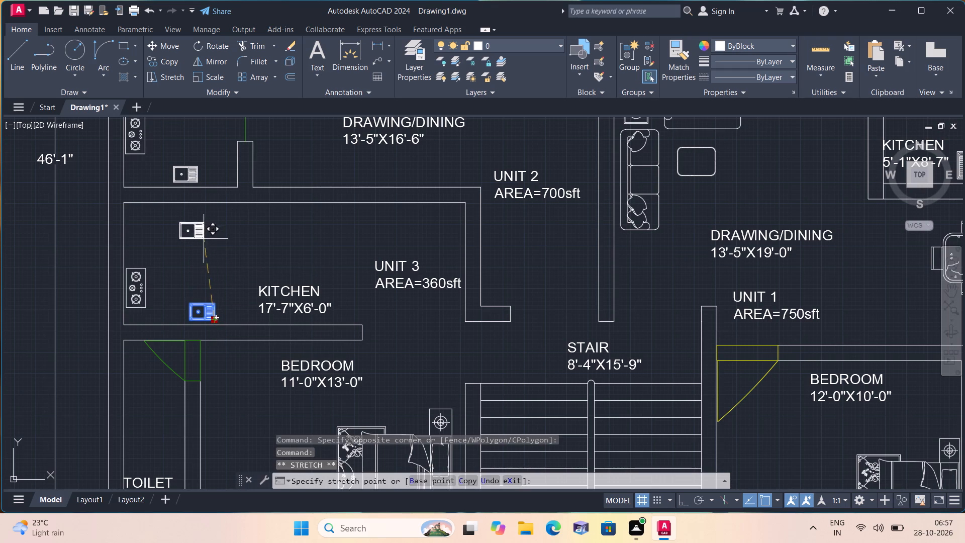
pyautogui.scroll(1, 201, 233)
pyautogui.click(196, 213)
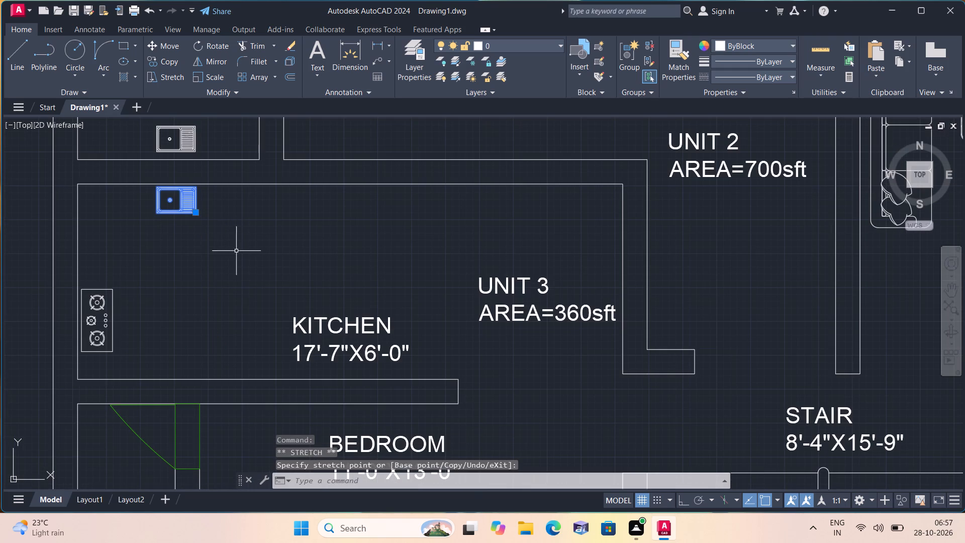
pyautogui.scroll(-3, 303, 255)
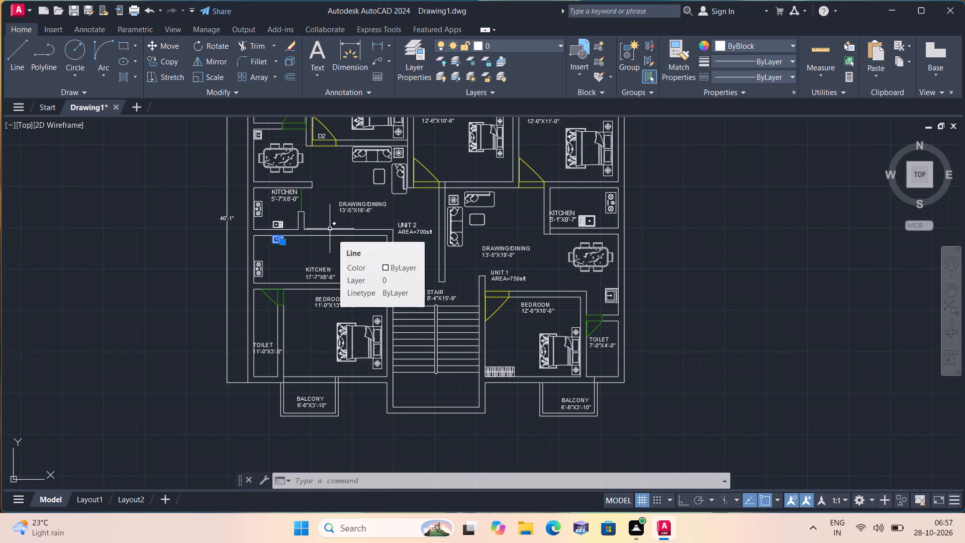
pyautogui.press('Escape')
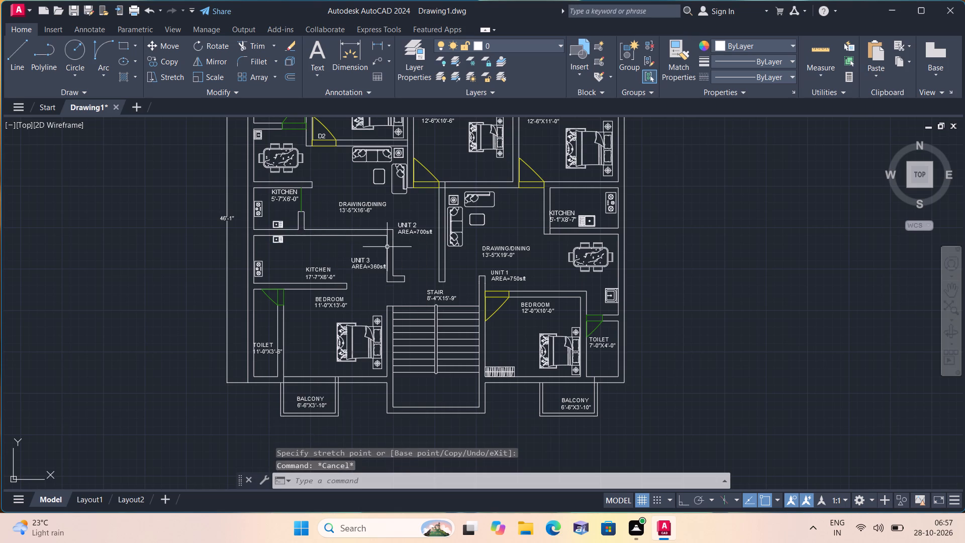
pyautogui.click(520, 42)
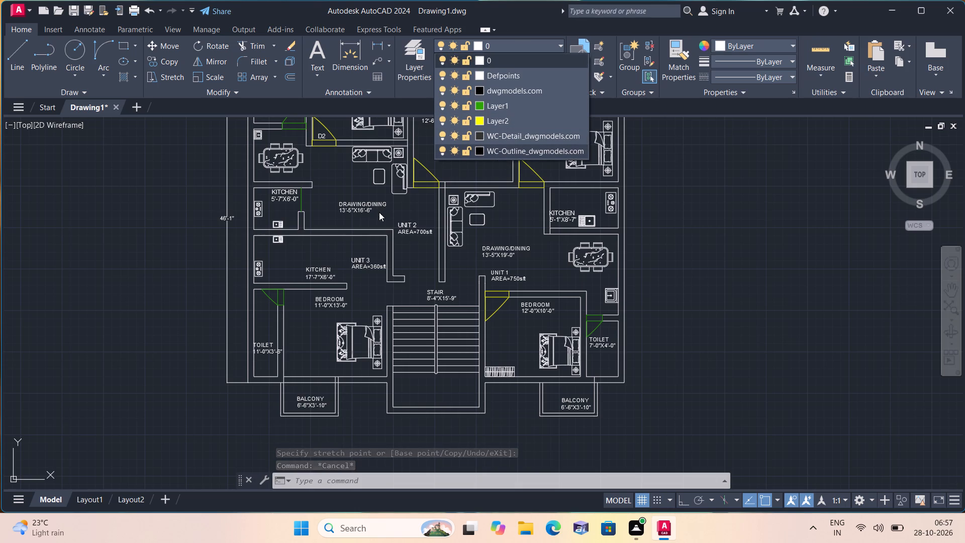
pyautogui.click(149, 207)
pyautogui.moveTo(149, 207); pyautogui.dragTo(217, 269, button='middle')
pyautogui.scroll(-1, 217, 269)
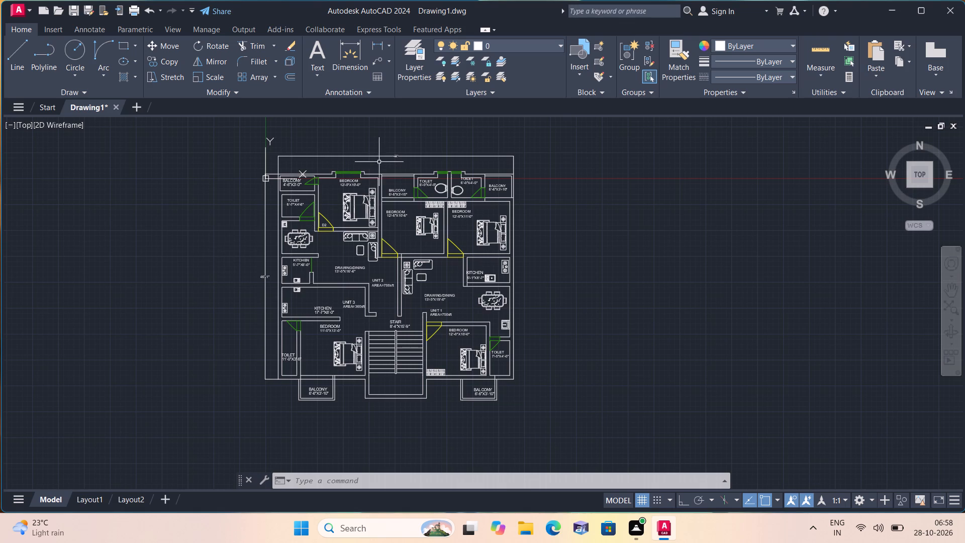
# Delete the middle lines of the three windows in the north wall, one at the bedroom and two at the toilets.
pyautogui.scroll(1, 422, 154)
pyautogui.scroll(1, 354, 161)
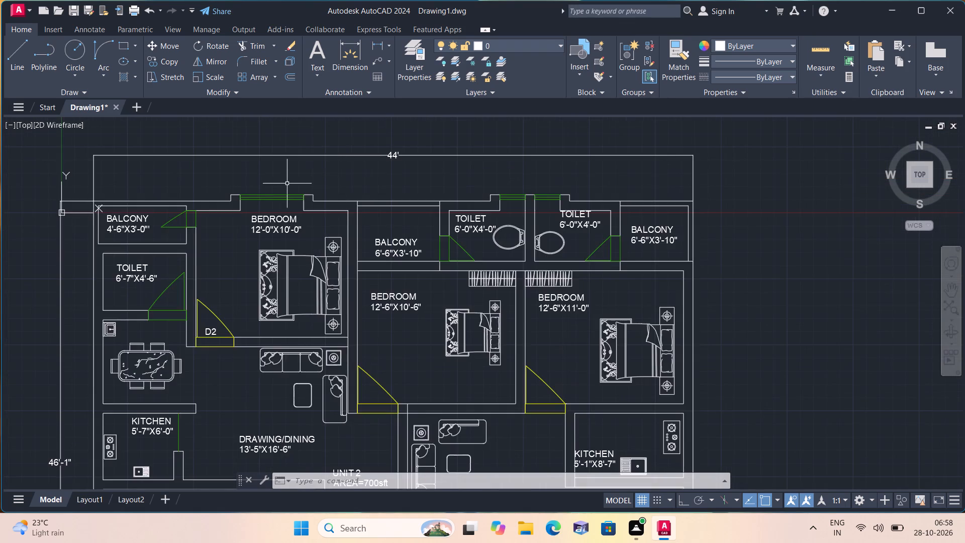
pyautogui.scroll(4, 282, 187)
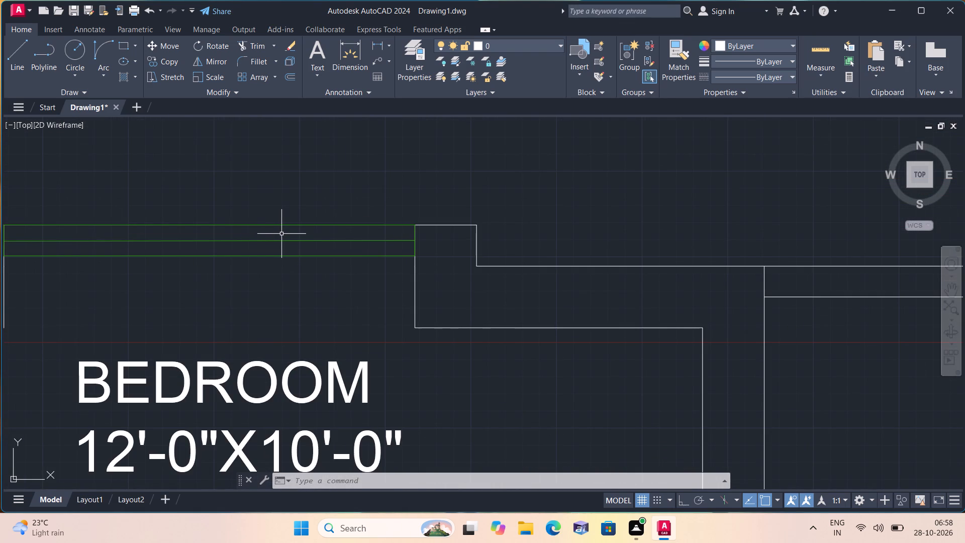
pyautogui.scroll(2, 281, 234)
pyautogui.click(295, 257)
pyautogui.click(283, 237)
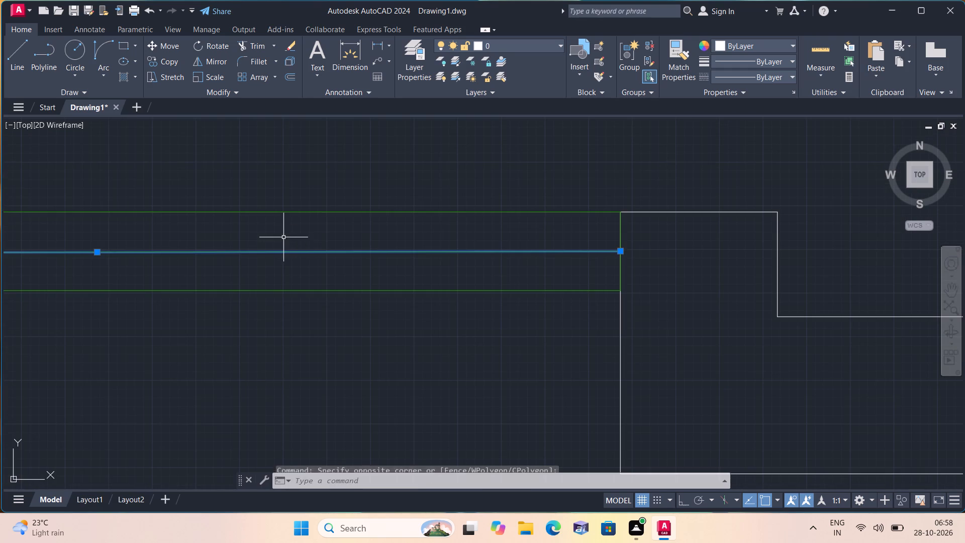
pyautogui.scroll(-3, 283, 237)
pyautogui.scroll(-3, 557, 247)
pyautogui.scroll(1, 717, 246)
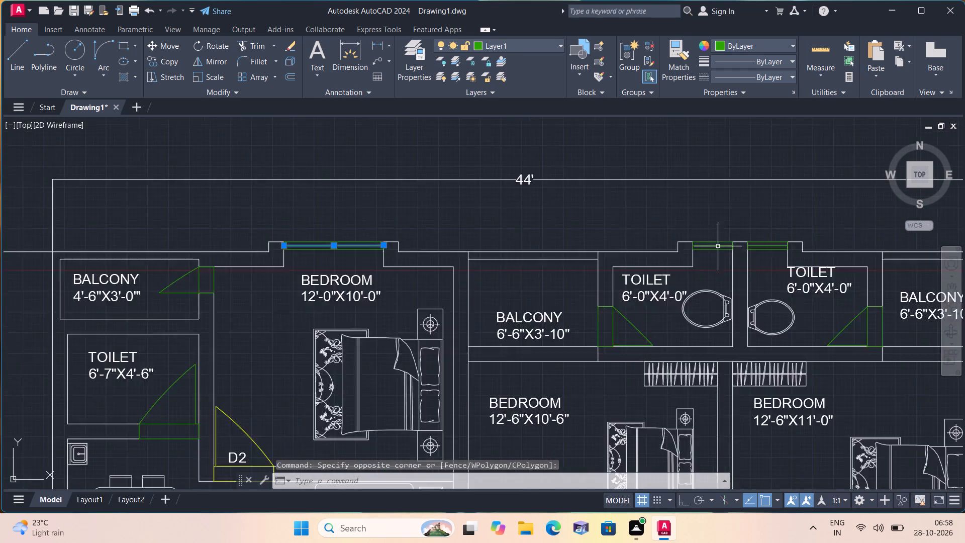
pyautogui.scroll(3, 719, 247)
pyautogui.moveTo(719, 245); pyautogui.dragTo(714, 240)
pyautogui.click(712, 237)
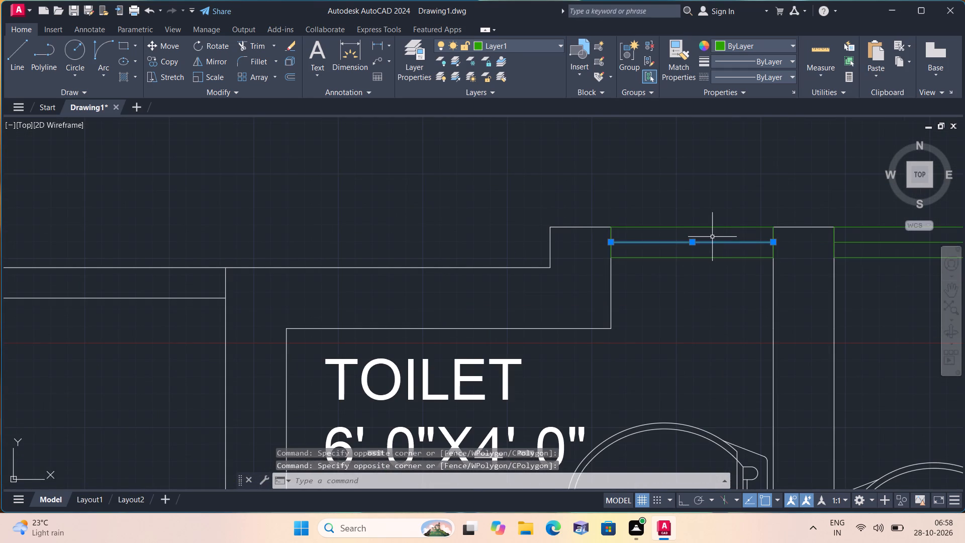
pyautogui.moveTo(694, 229); pyautogui.dragTo(482, 275, button='middle')
pyautogui.scroll(1, 606, 280)
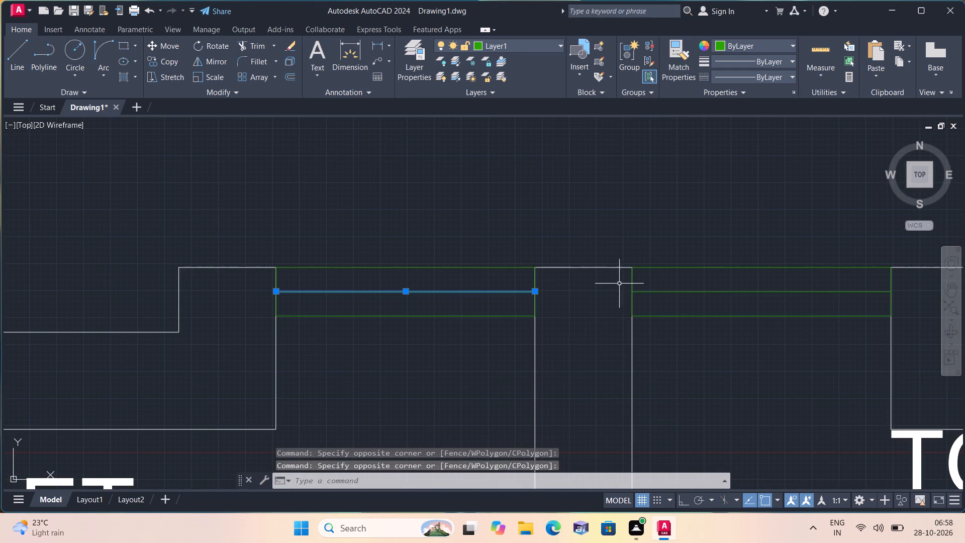
pyautogui.click(647, 283)
pyautogui.click(659, 304)
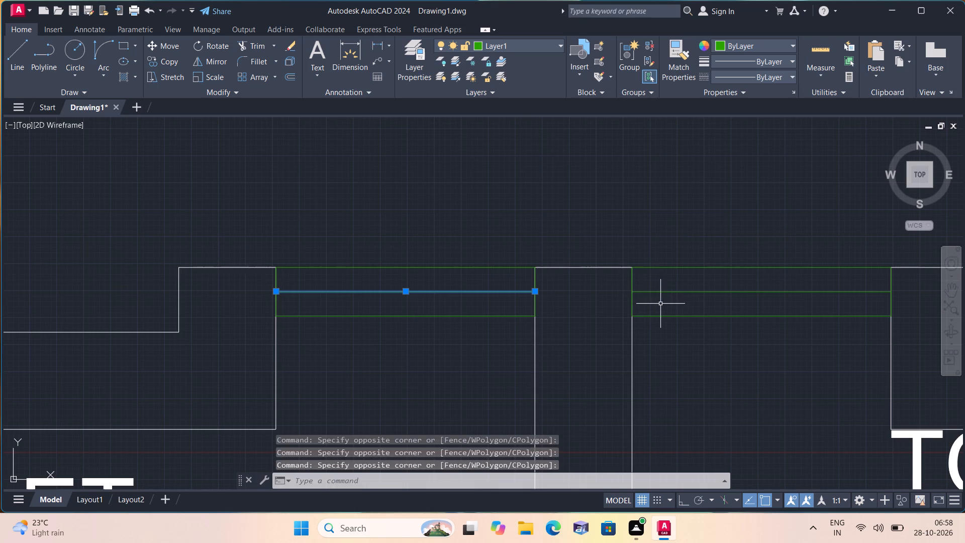
pyautogui.click(661, 304)
pyautogui.click(648, 282)
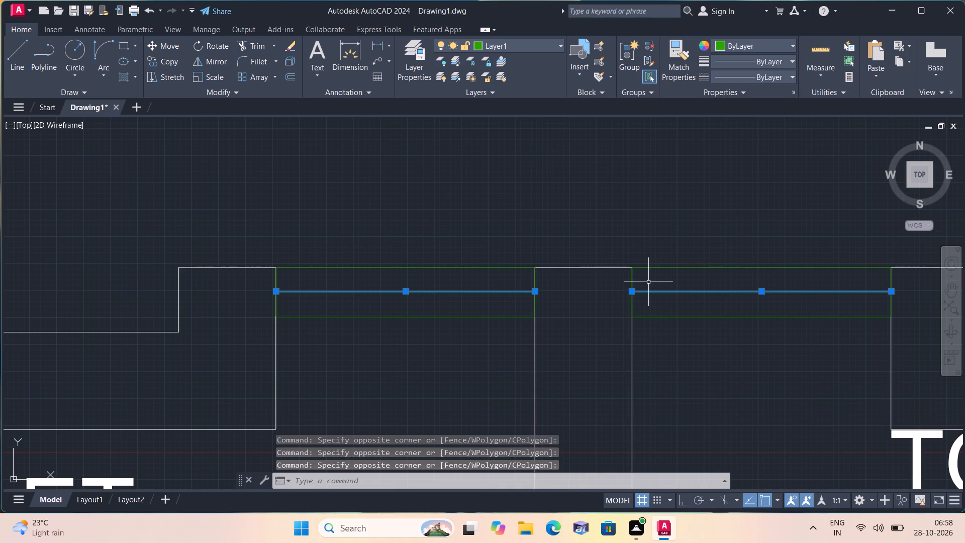
pyautogui.press('Delete')
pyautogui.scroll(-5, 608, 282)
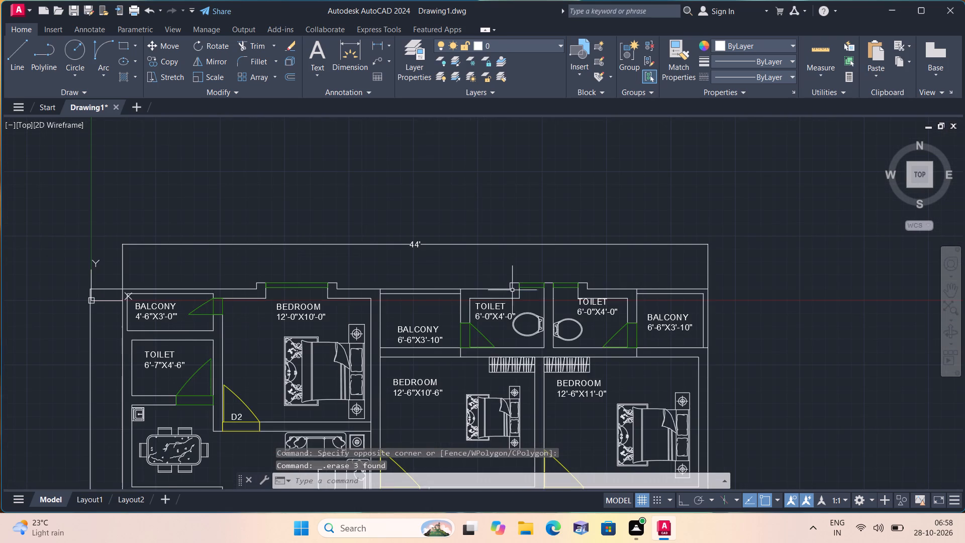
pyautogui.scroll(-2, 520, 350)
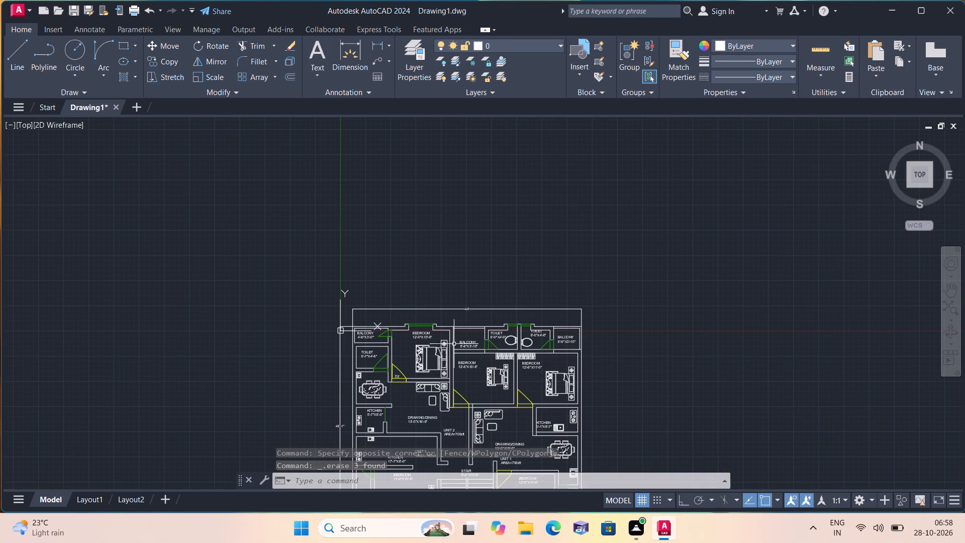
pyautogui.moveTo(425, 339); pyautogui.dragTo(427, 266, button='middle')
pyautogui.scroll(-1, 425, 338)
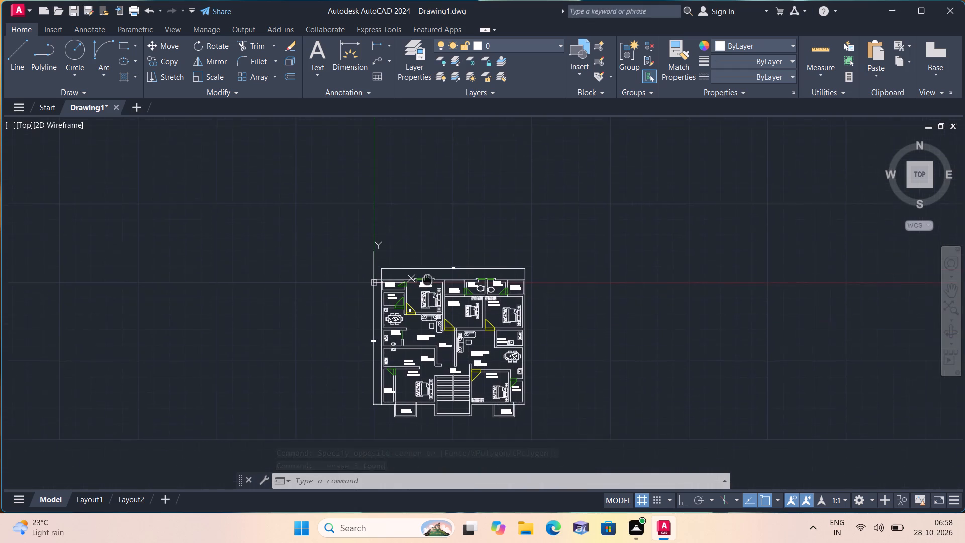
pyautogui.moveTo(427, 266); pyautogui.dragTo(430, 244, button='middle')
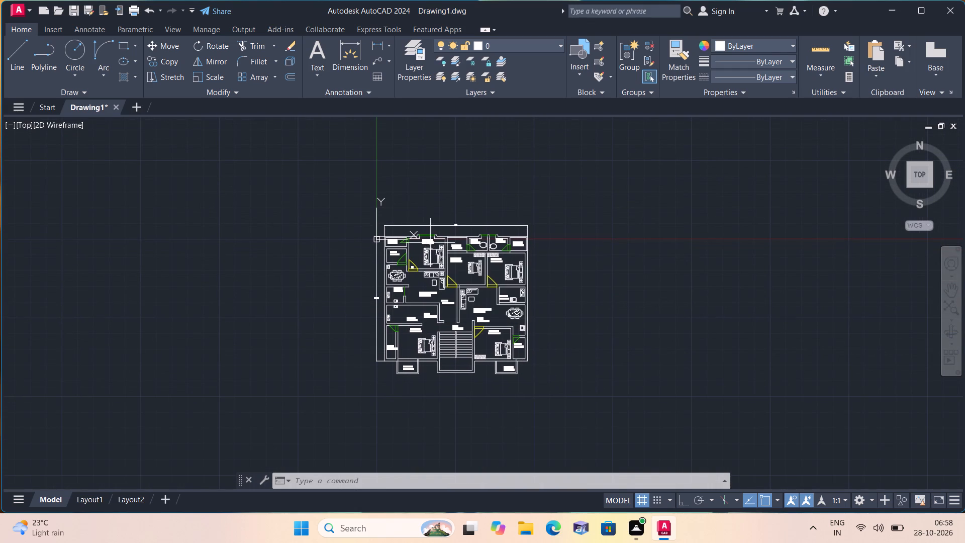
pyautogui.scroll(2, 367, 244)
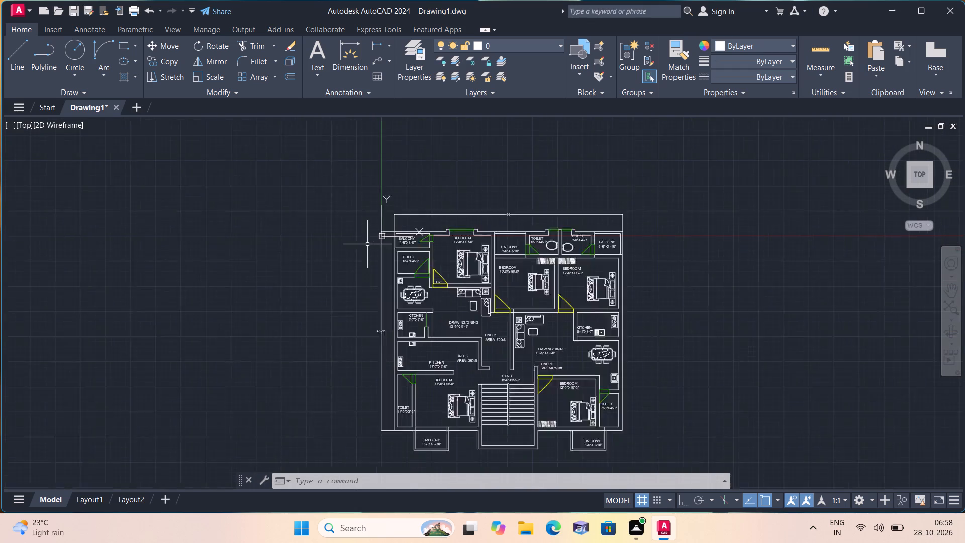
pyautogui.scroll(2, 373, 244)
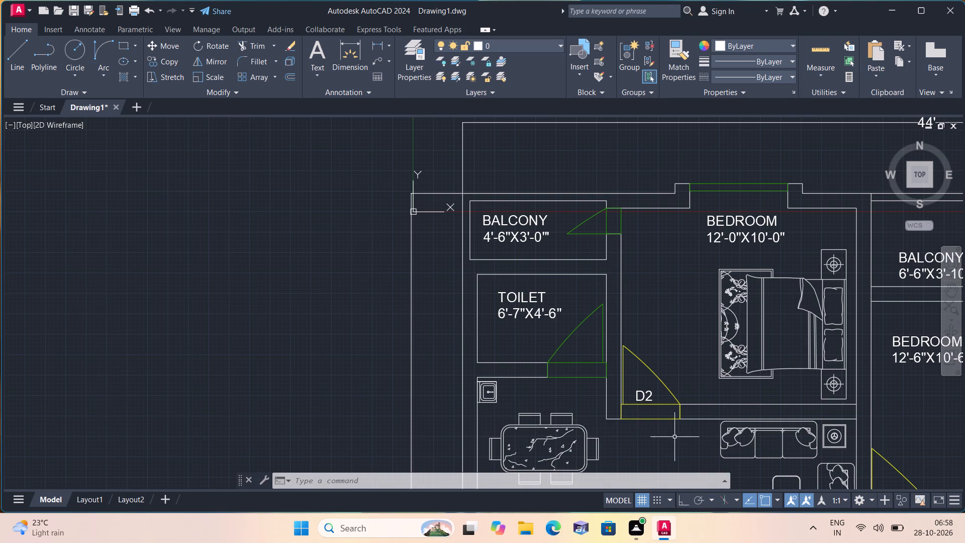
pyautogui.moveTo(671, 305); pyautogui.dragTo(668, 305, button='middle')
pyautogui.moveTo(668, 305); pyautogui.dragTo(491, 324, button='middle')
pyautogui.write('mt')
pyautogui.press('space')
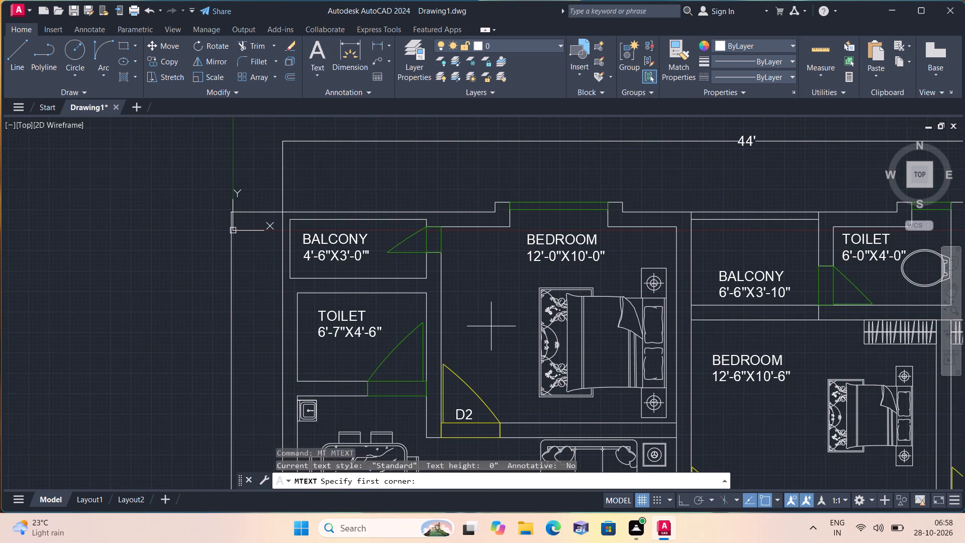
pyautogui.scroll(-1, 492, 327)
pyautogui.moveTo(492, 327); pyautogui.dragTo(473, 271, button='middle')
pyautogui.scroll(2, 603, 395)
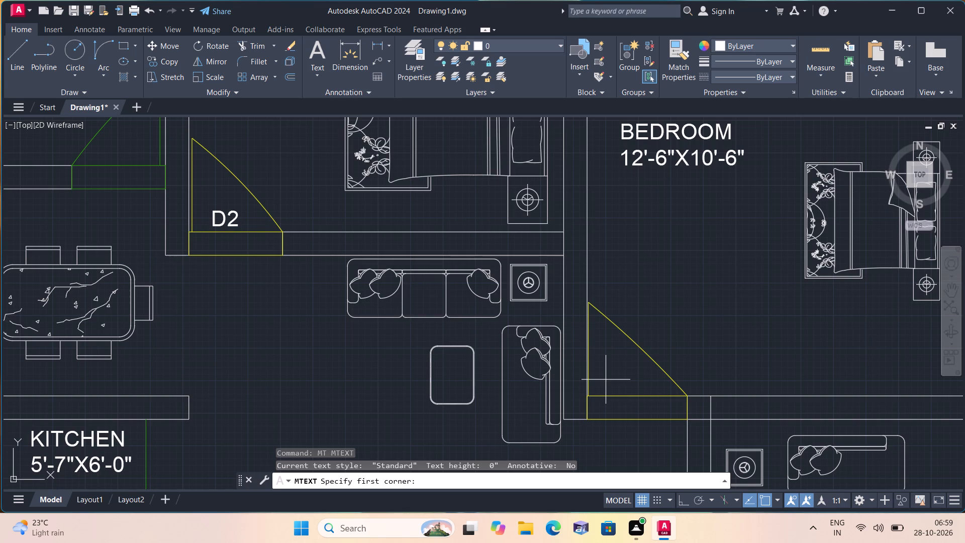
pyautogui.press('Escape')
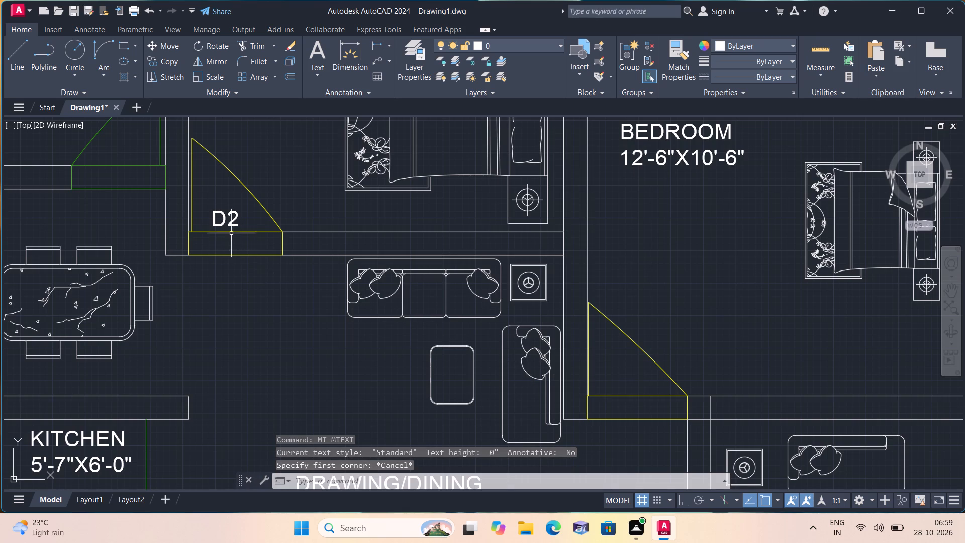
# Copy the D2 label from the Unit 2 bedroom door to the doors of the 12'-6"X10'-6" and 12'-6"X11'-0" bedrooms.
pyautogui.click(215, 207)
pyautogui.click(219, 215)
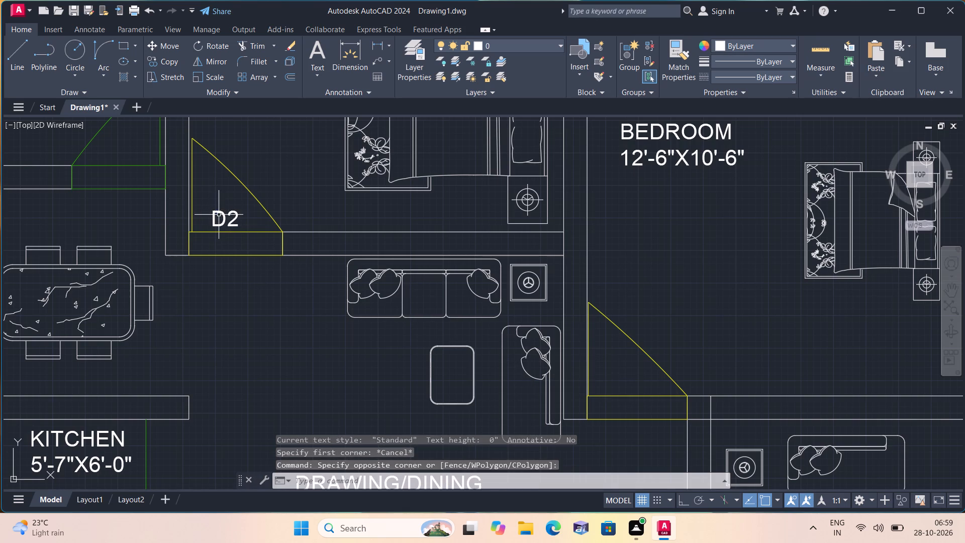
pyautogui.click(219, 214)
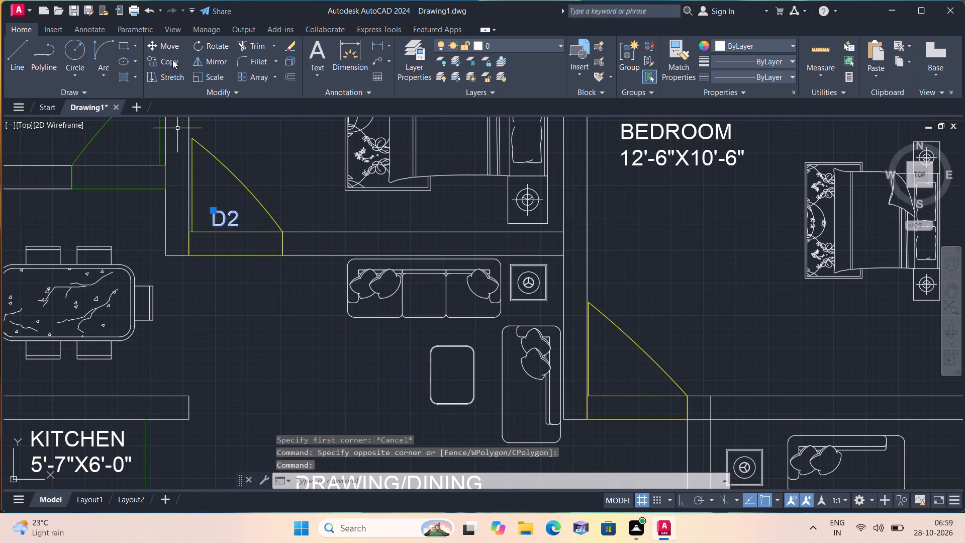
pyautogui.click(171, 59)
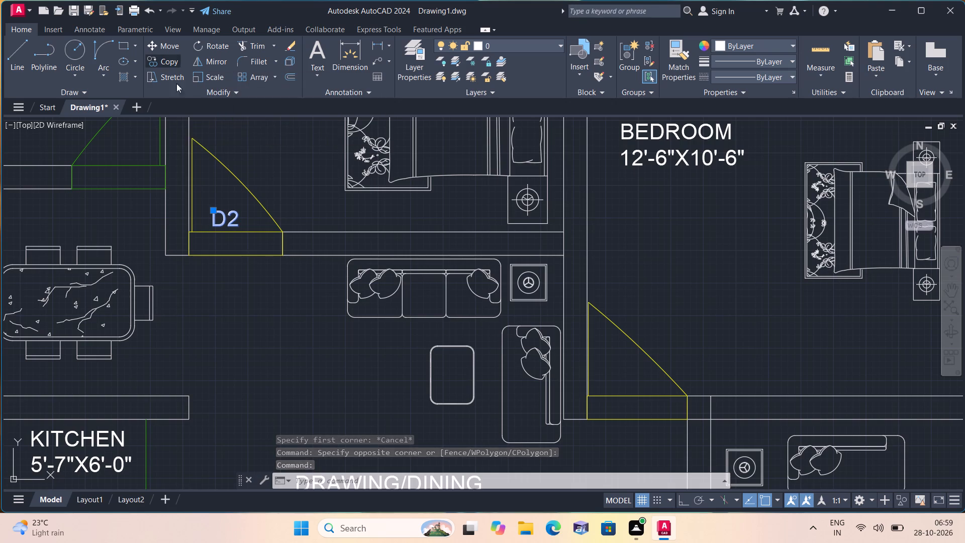
pyautogui.click(216, 220)
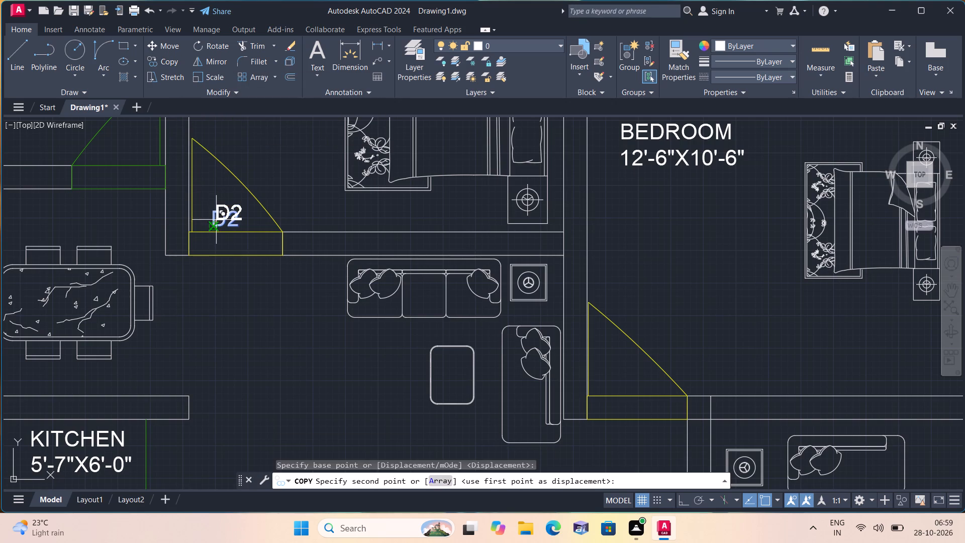
pyautogui.scroll(-1, 268, 247)
pyautogui.scroll(2, 507, 336)
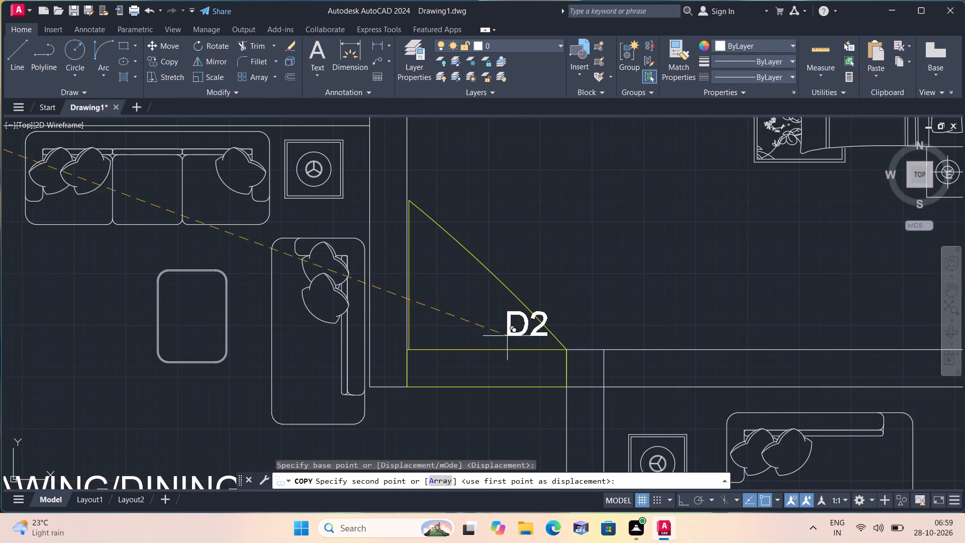
pyautogui.click(451, 340)
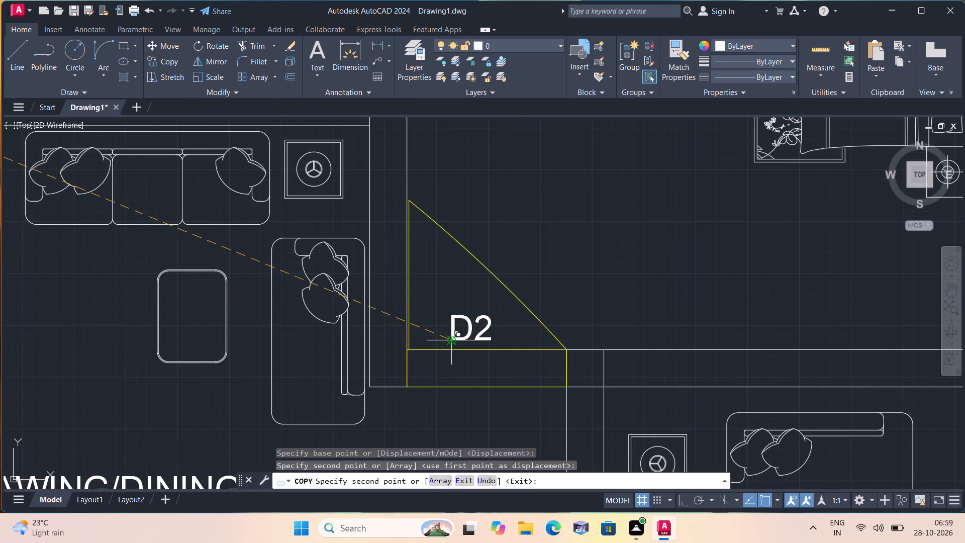
pyautogui.moveTo(453, 346); pyautogui.dragTo(415, 312, button='middle')
pyautogui.scroll(-3, 420, 315)
pyautogui.scroll(2, 565, 317)
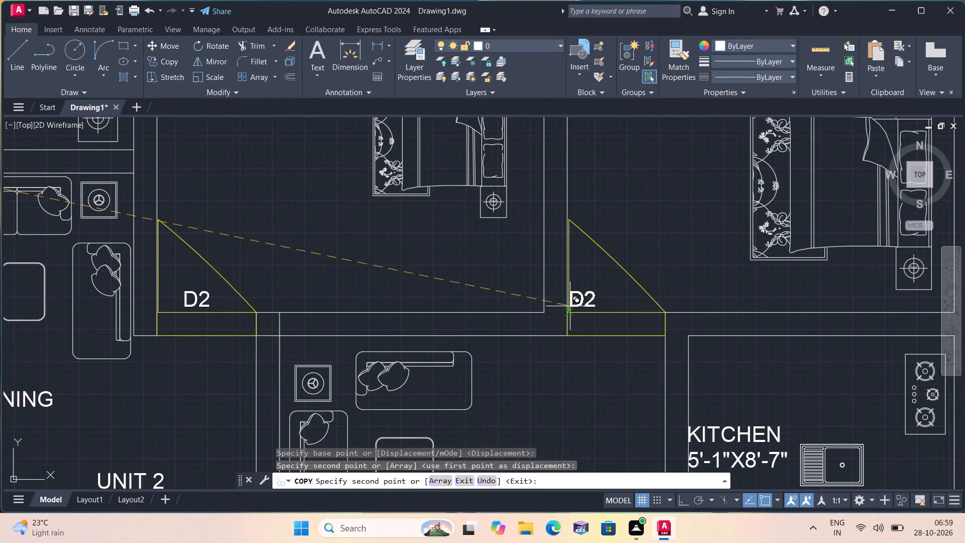
pyautogui.click(579, 305)
# Place another copy of the D2 label inside the door swing of Unit 1's 12'-0"X10'-0" bedroom and finish copying.
pyautogui.scroll(-1, 594, 368)
pyautogui.moveTo(594, 368); pyautogui.dragTo(584, 346, button='middle')
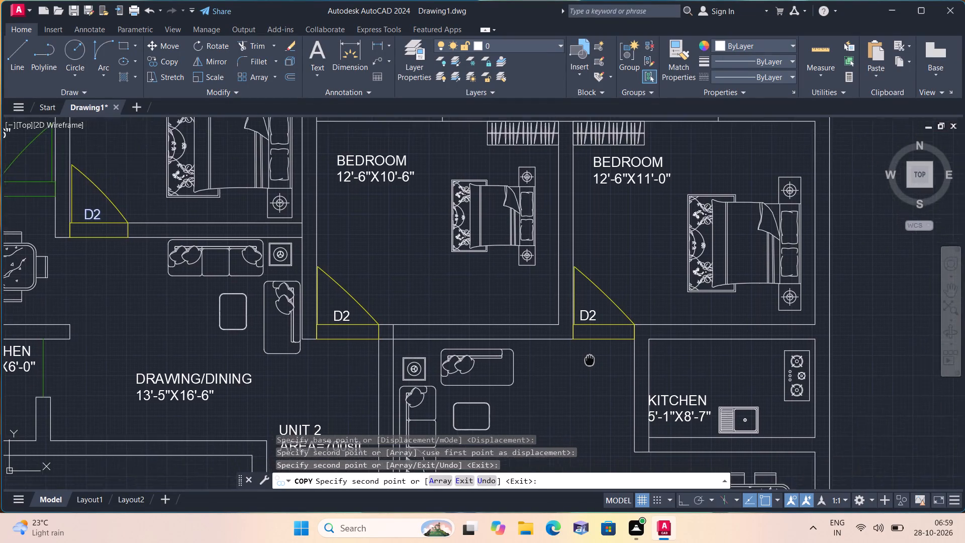
pyautogui.moveTo(584, 346); pyautogui.dragTo(557, 272, button='middle')
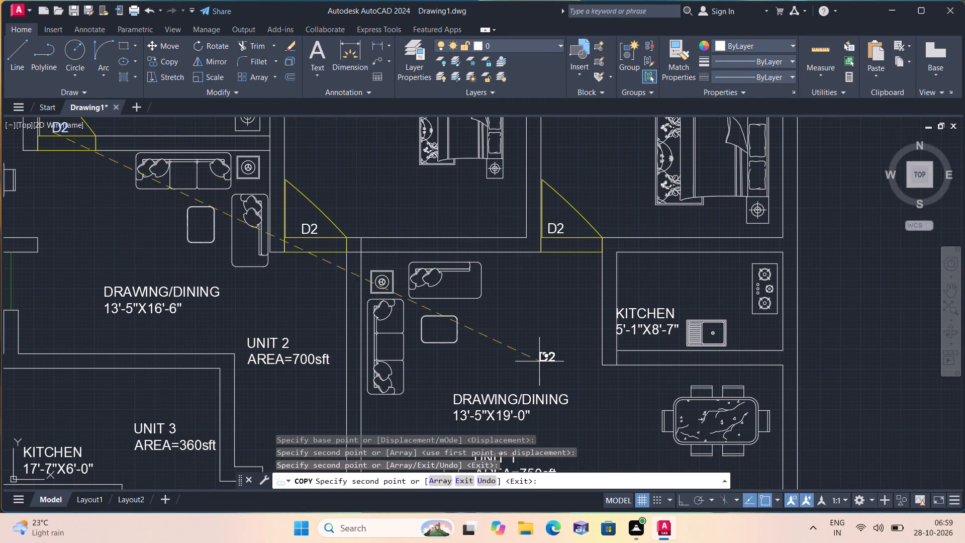
pyautogui.moveTo(531, 384); pyautogui.dragTo(534, 231, button='middle')
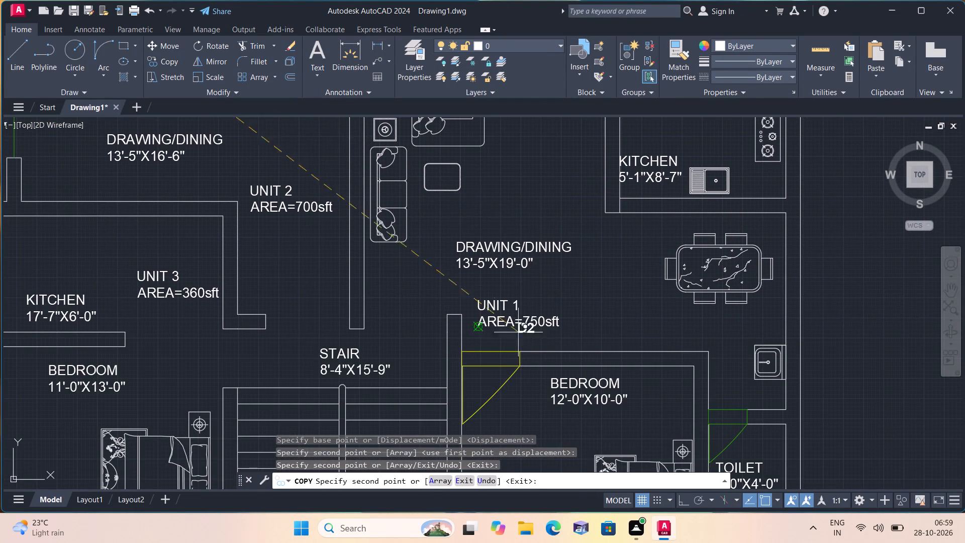
pyautogui.scroll(2, 502, 364)
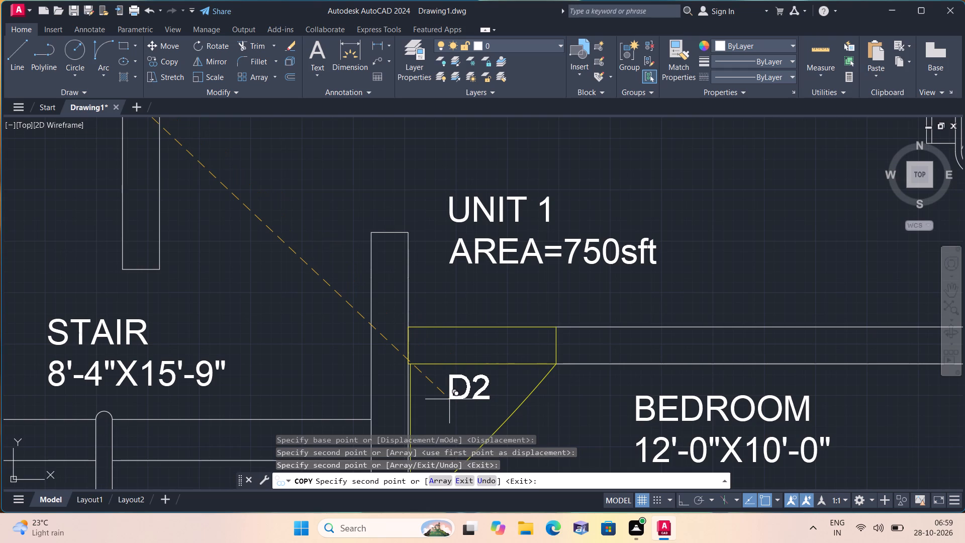
pyautogui.click(449, 399)
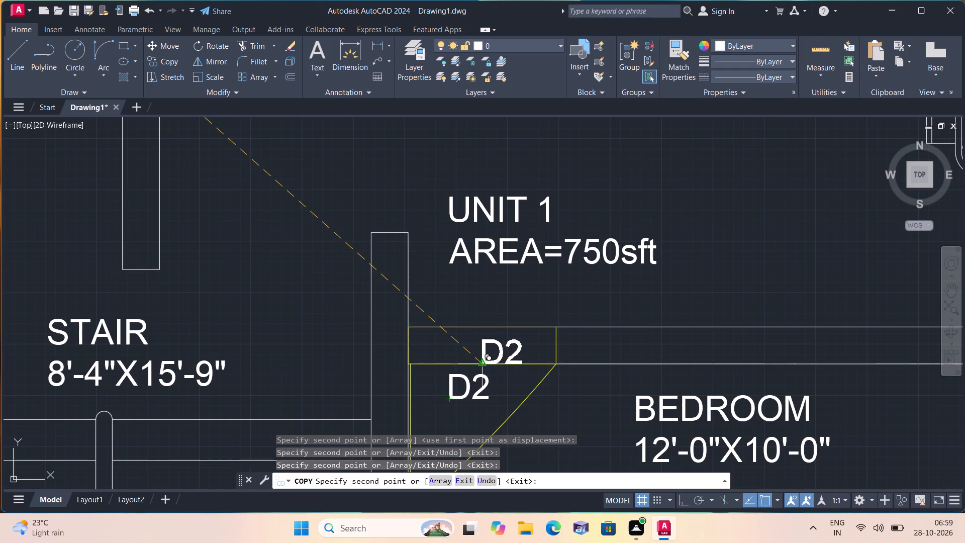
pyautogui.press('Escape')
# Rotate the D2 label at Unit 1's 12'-0"X10'-0" bedroom door by 180 degrees, using Ortho only for the rotation.
pyautogui.scroll(1, 470, 386)
pyautogui.click(469, 386)
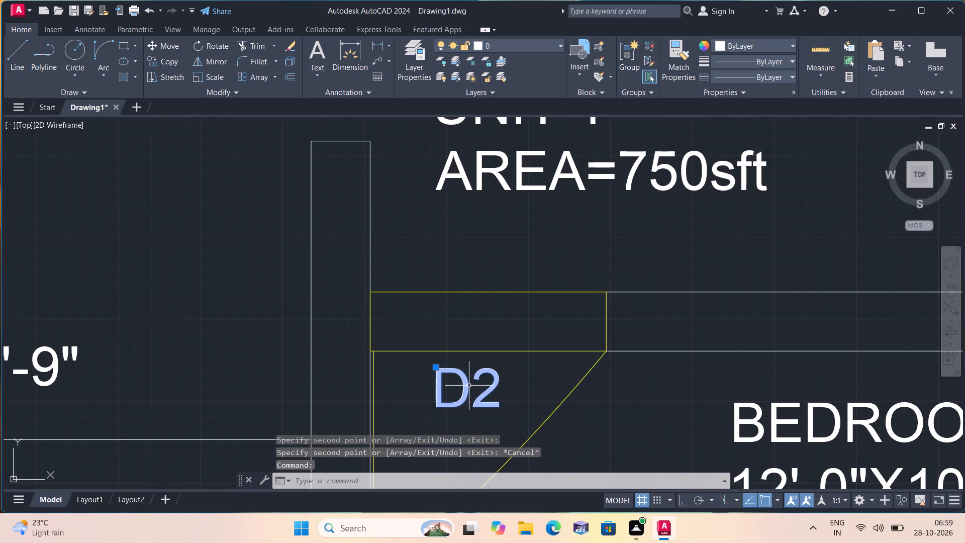
pyautogui.press('F8')
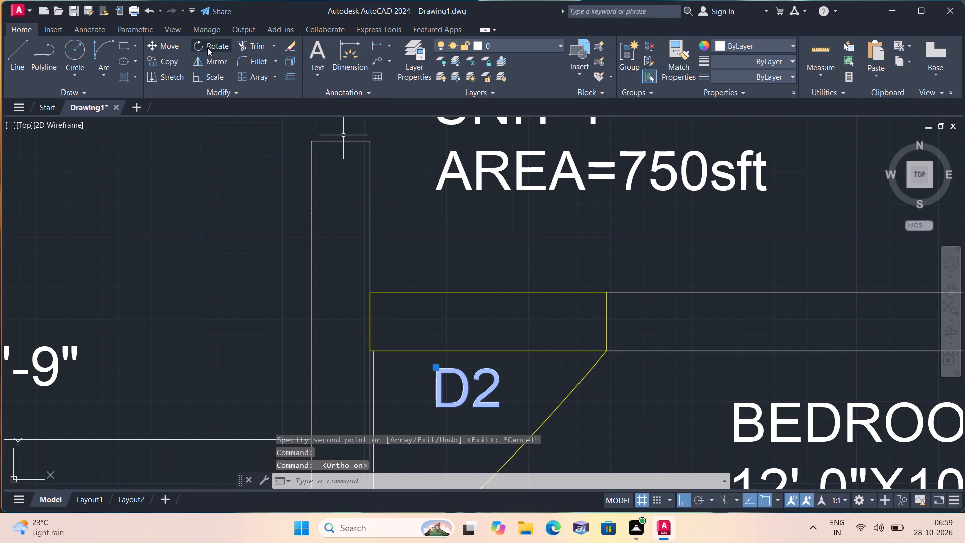
pyautogui.click(211, 41)
pyautogui.click(472, 371)
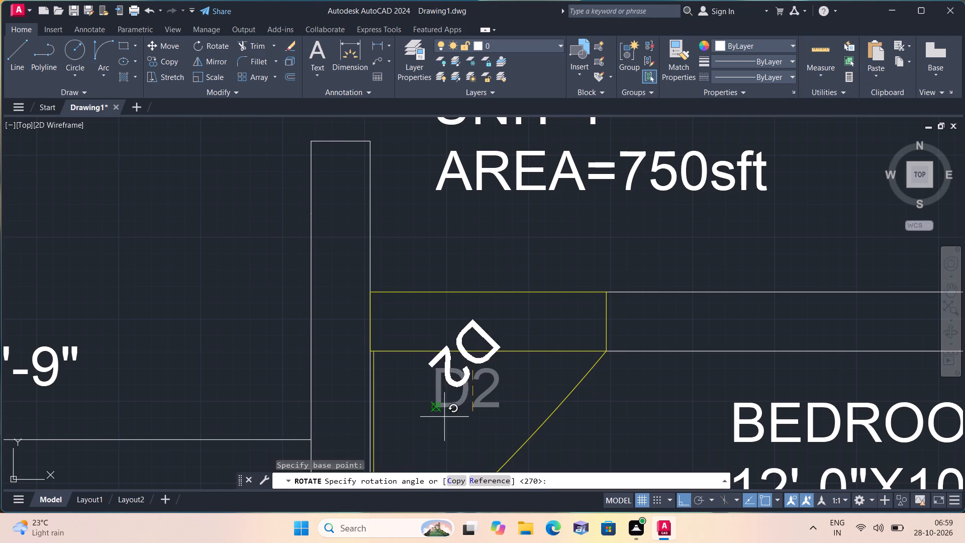
pyautogui.click(412, 390)
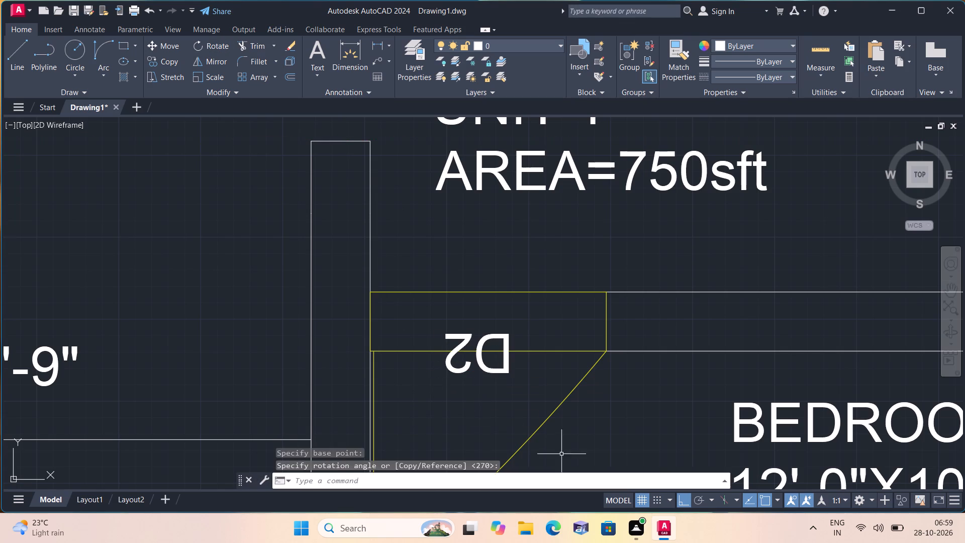
pyautogui.click(685, 498)
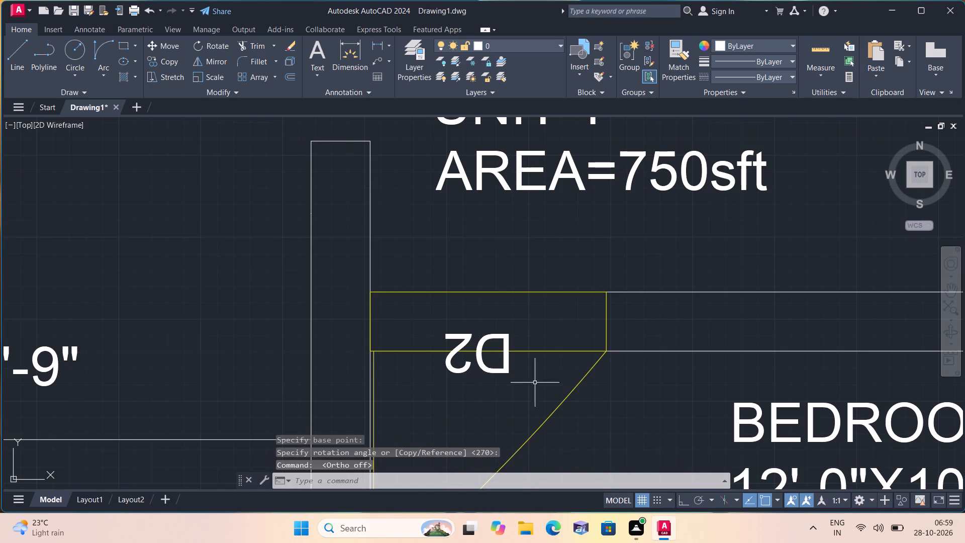
# Move the rotated D2 label south of the wall opening, into the door swing of Unit 1's 12'-0"X10'-0" bedroom.
pyautogui.click(490, 368)
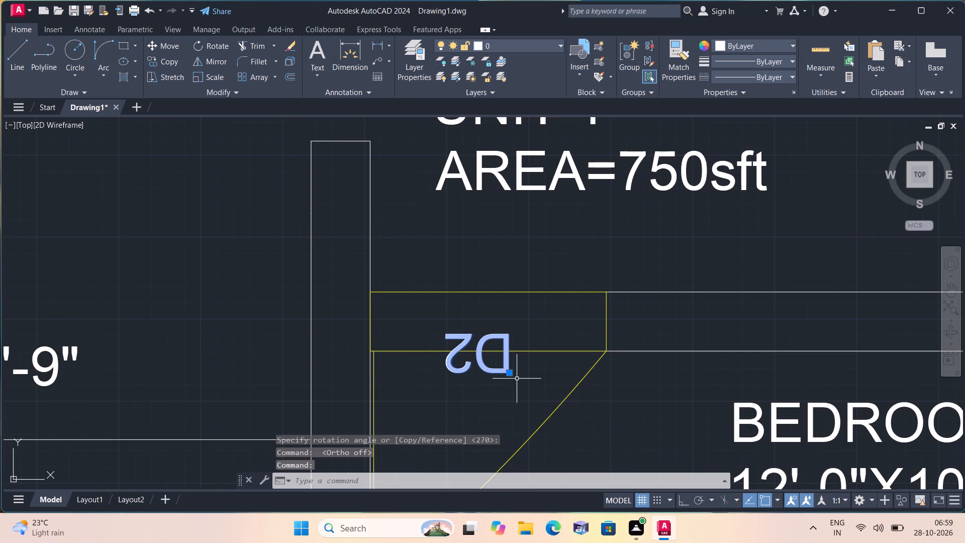
pyautogui.click(511, 373)
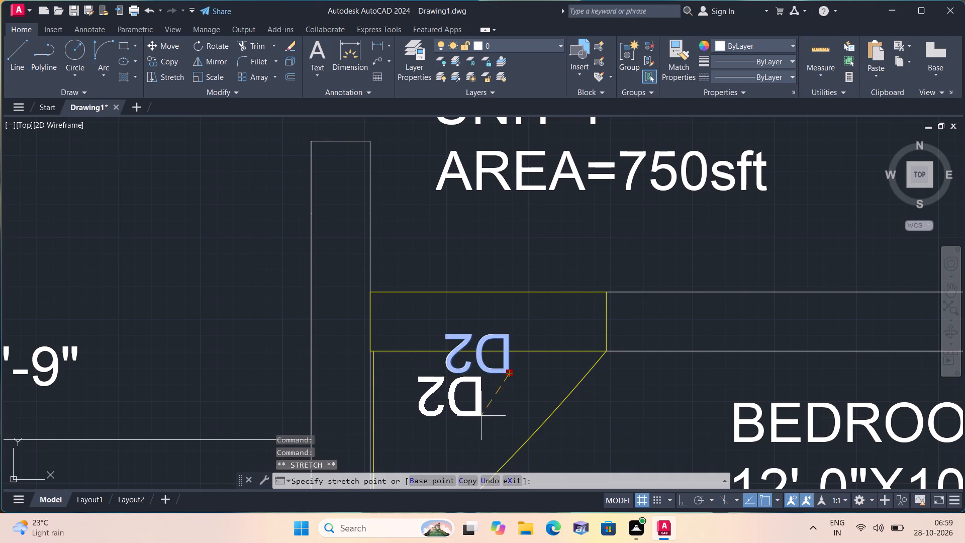
pyautogui.click(480, 417)
pyautogui.press('Escape')
# Examine the whole floor plan, checking the door labels and the remaining openings in all three units.
pyautogui.scroll(-2, 490, 422)
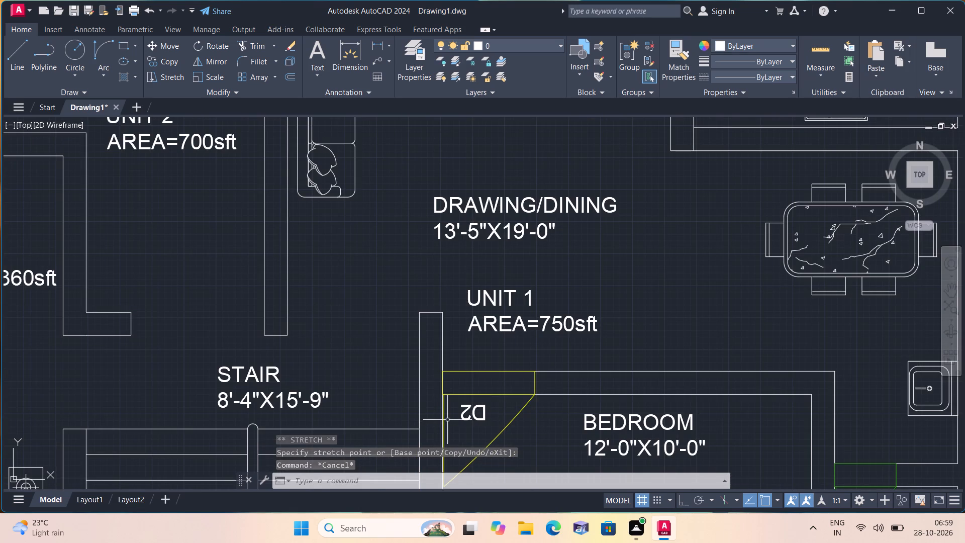
pyautogui.scroll(-1, 467, 376)
pyautogui.scroll(-1, 404, 360)
pyautogui.moveTo(402, 361); pyautogui.dragTo(401, 361, button='middle')
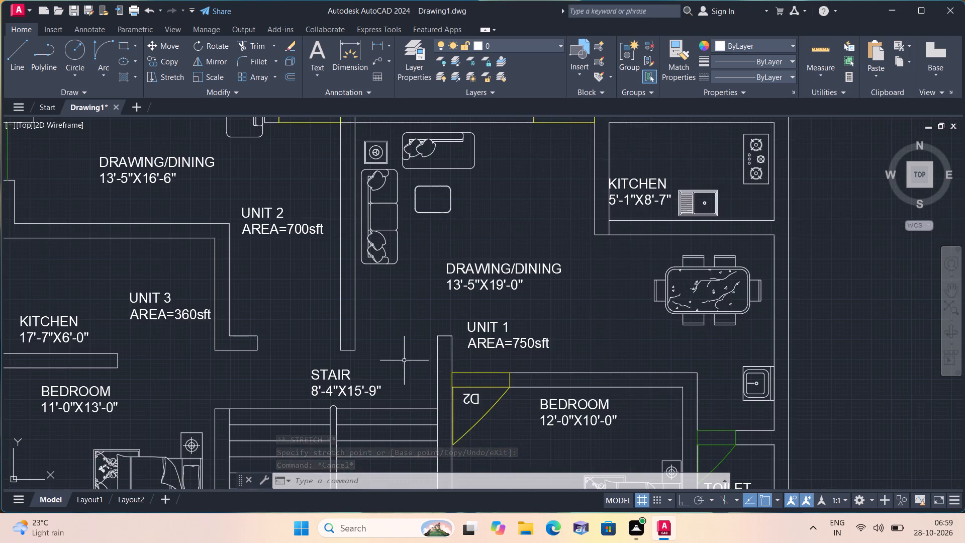
pyautogui.moveTo(401, 361); pyautogui.dragTo(488, 455, button='middle')
pyautogui.scroll(-1, 392, 335)
pyautogui.moveTo(388, 336); pyautogui.dragTo(387, 340, button='middle')
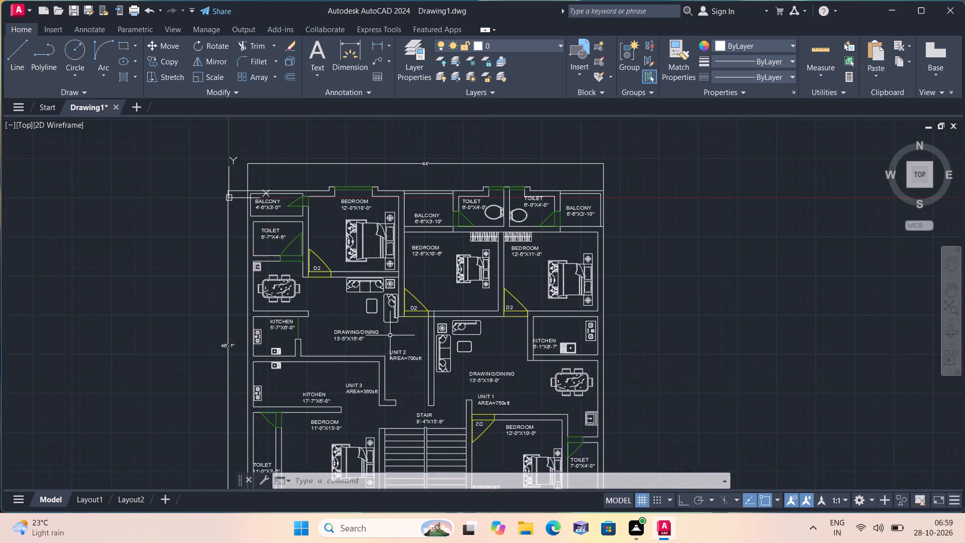
pyautogui.moveTo(387, 340); pyautogui.dragTo(430, 440, button='middle')
pyautogui.scroll(1, 374, 328)
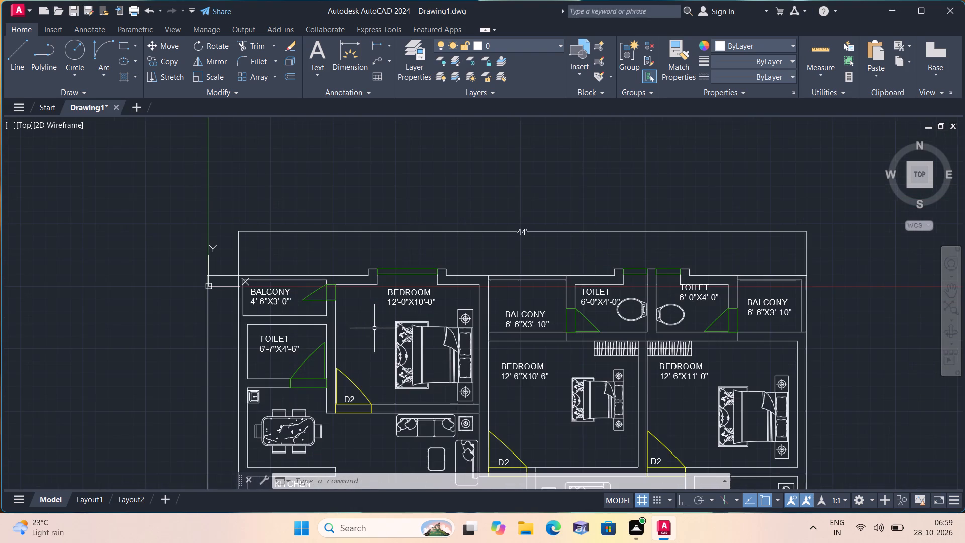
pyautogui.moveTo(404, 376); pyautogui.dragTo(384, 296, button='middle')
pyautogui.moveTo(433, 348); pyautogui.dragTo(423, 326, button='middle')
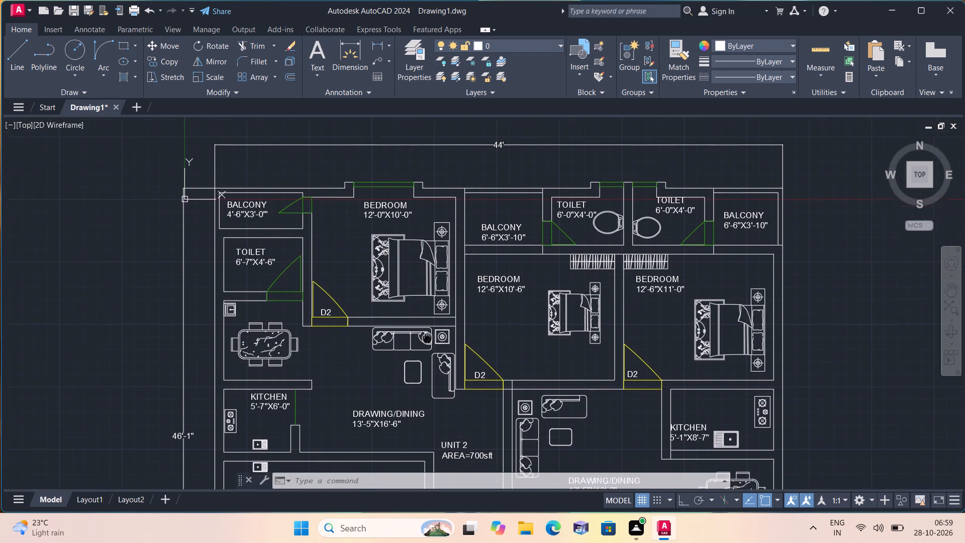
pyautogui.moveTo(423, 326); pyautogui.dragTo(419, 316, button='middle')
pyautogui.scroll(-1, 482, 366)
pyautogui.moveTo(482, 366); pyautogui.dragTo(457, 293, button='middle')
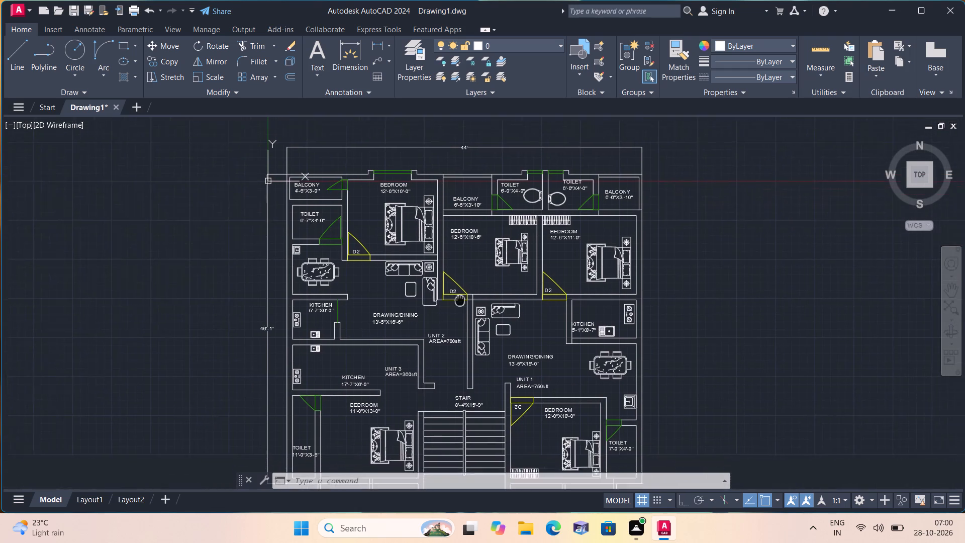
pyautogui.moveTo(457, 293); pyautogui.dragTo(457, 291, button='middle')
pyautogui.moveTo(482, 349); pyautogui.dragTo(458, 266, button='middle')
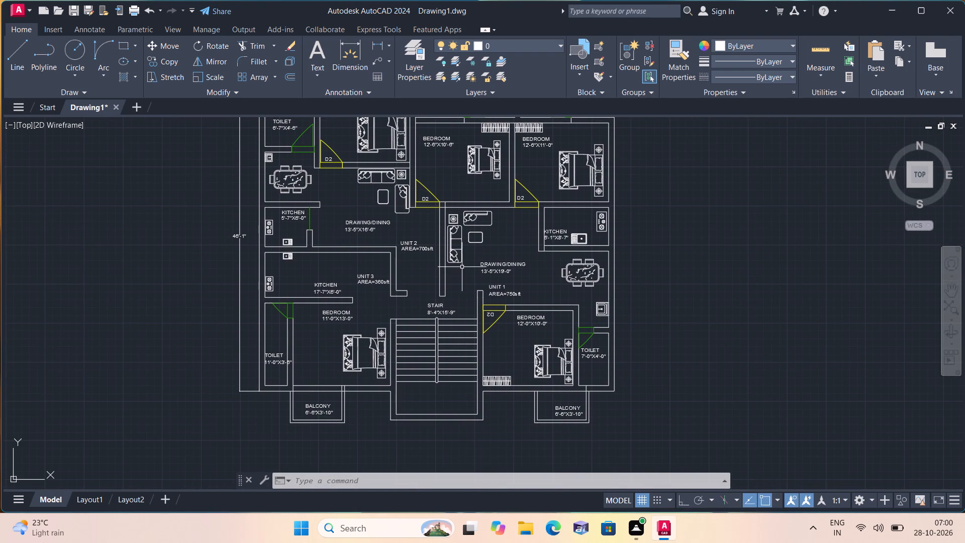
pyautogui.moveTo(446, 261); pyautogui.dragTo(455, 311, button='middle')
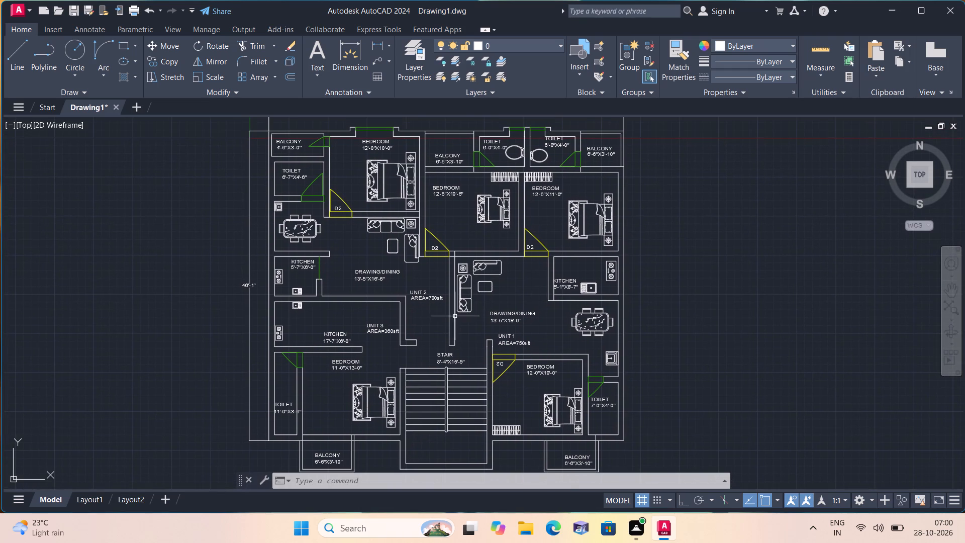
# Draw a horizontal line with Ortho on across Unit 1's entrance opening, from the Unit 1/Unit 2 partition wall's south end to the east stair wall.
pyautogui.scroll(1, 474, 354)
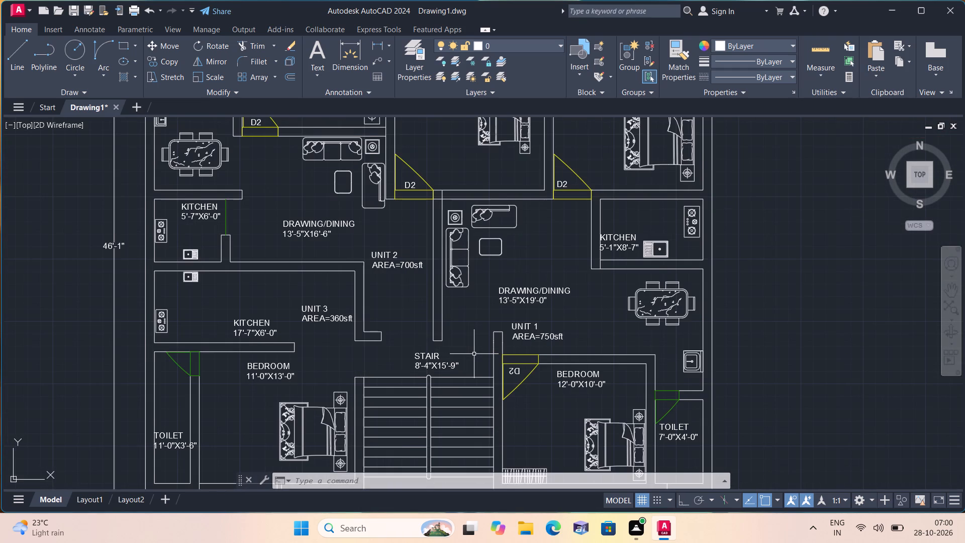
pyautogui.moveTo(474, 354); pyautogui.dragTo(470, 325, button='middle')
pyautogui.scroll(1, 470, 325)
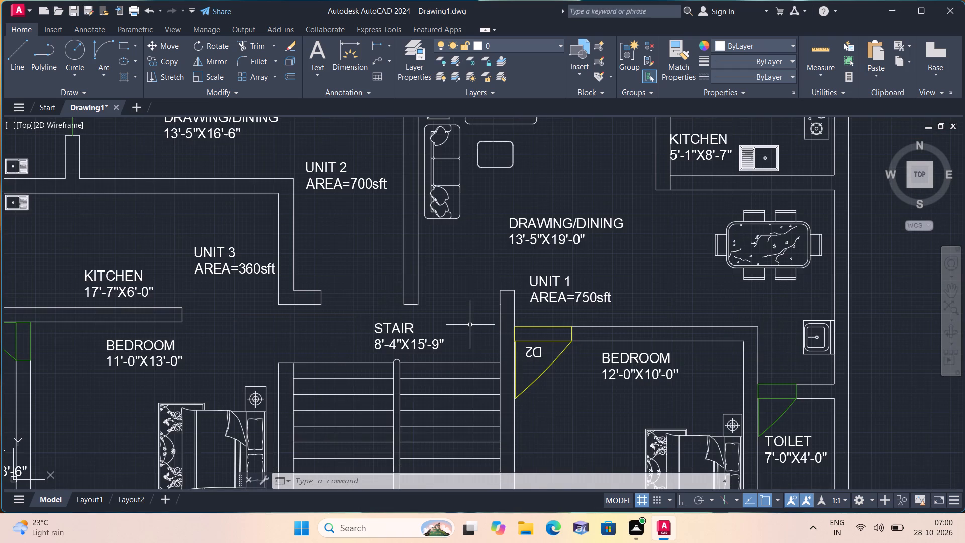
pyautogui.scroll(-1, 470, 325)
pyautogui.press('l')
pyautogui.press('space')
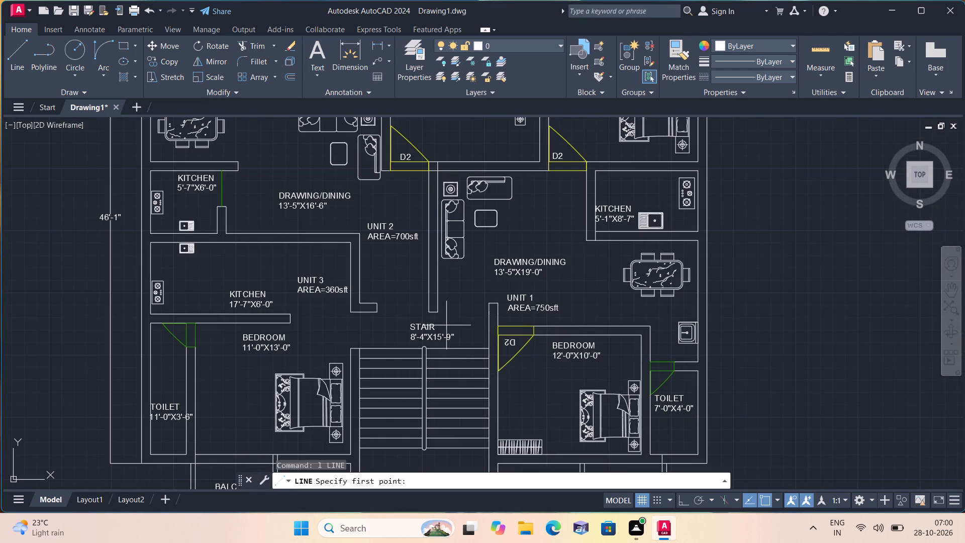
pyautogui.scroll(1, 444, 321)
pyautogui.click(435, 309)
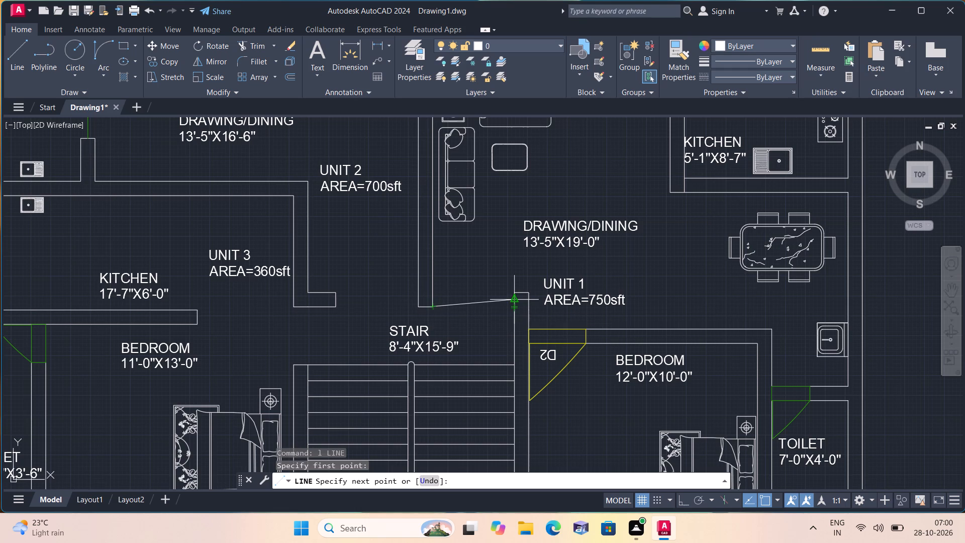
pyautogui.press('F8')
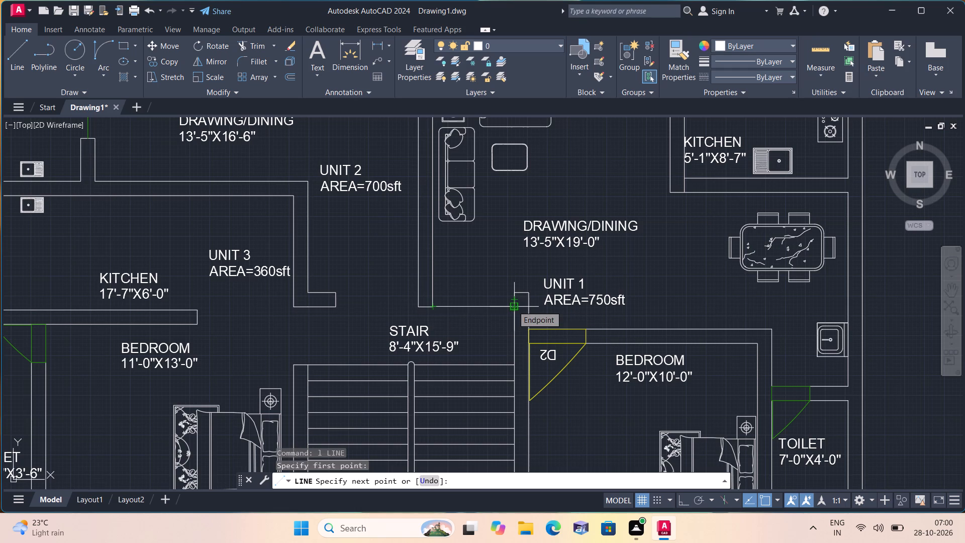
pyautogui.scroll(2, 513, 306)
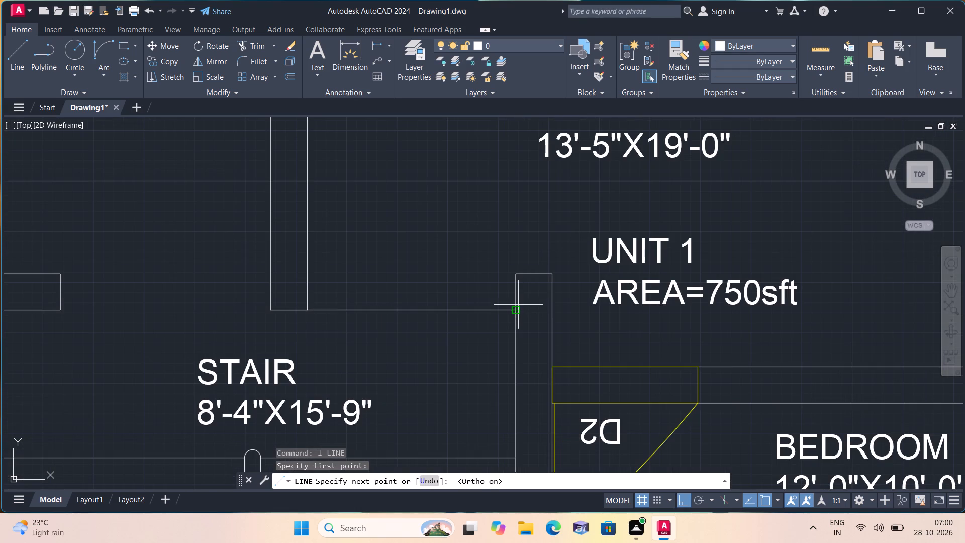
pyautogui.click(517, 308)
pyautogui.press('space')
# Draw a horizontal line across Unit 2's entrance opening, from the partition wall's southwest corner to the short wall stub west of it.
pyautogui.scroll(-1, 492, 298)
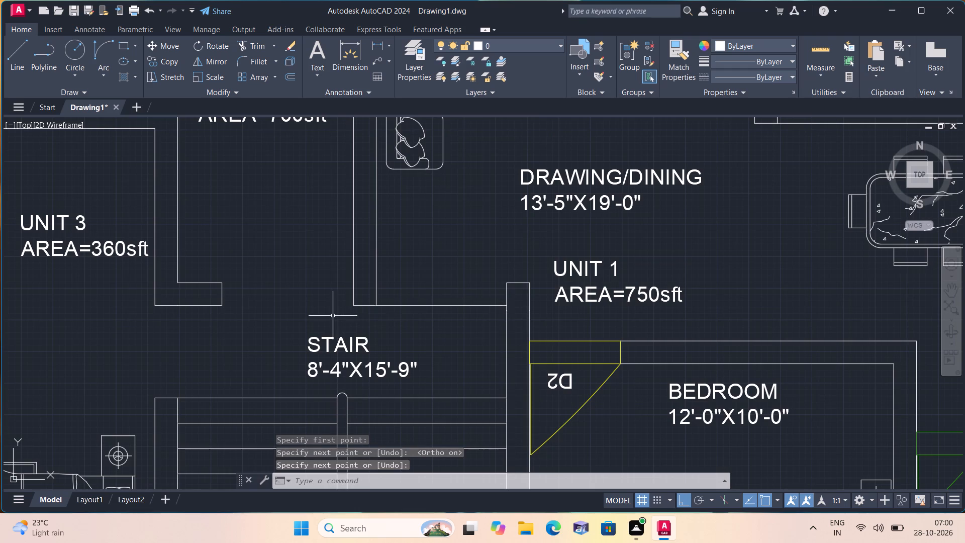
pyautogui.press('space')
pyautogui.click(355, 307)
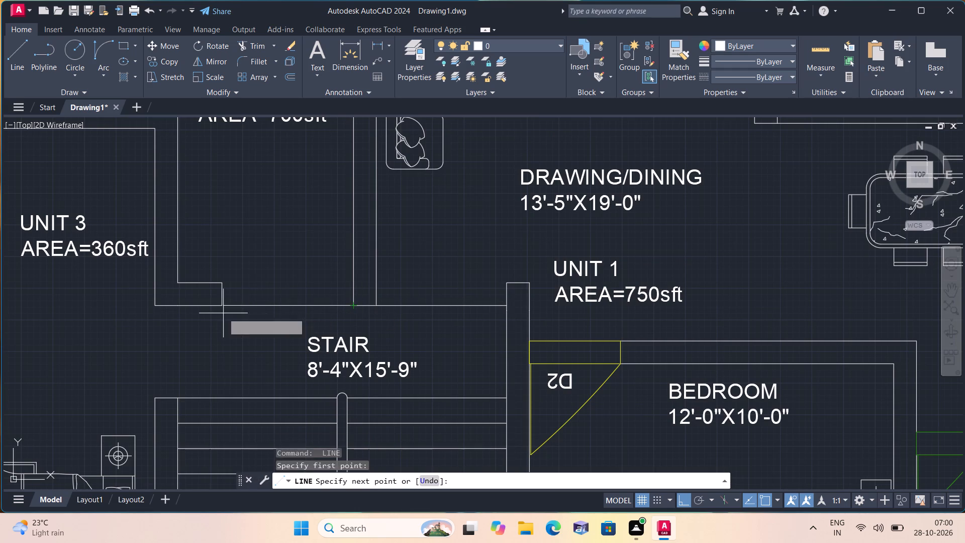
pyautogui.click(224, 307)
pyautogui.press('space')
# Draw a vertical line across Unit 3's entrance opening, from the wall corner north of the lobby down to the stair's west wall.
pyautogui.press('space')
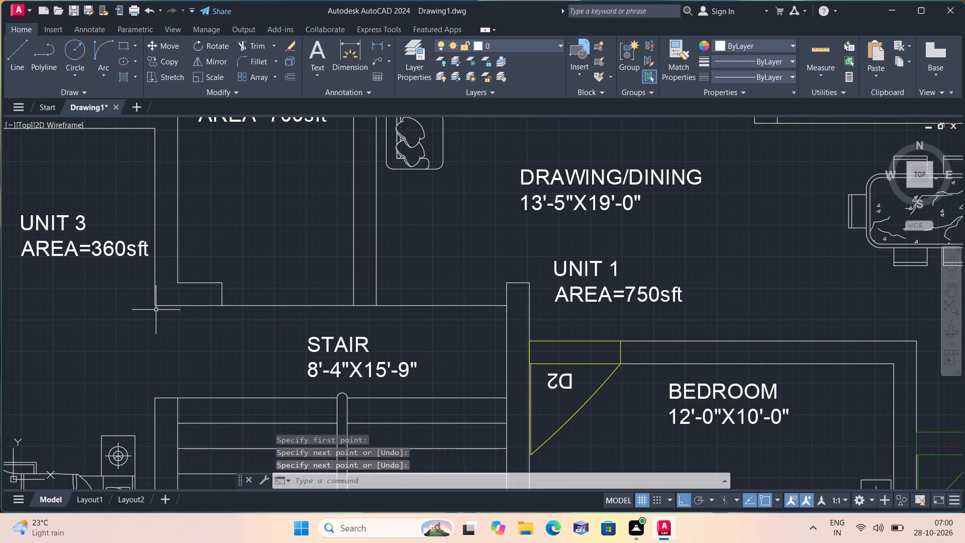
pyautogui.click(156, 308)
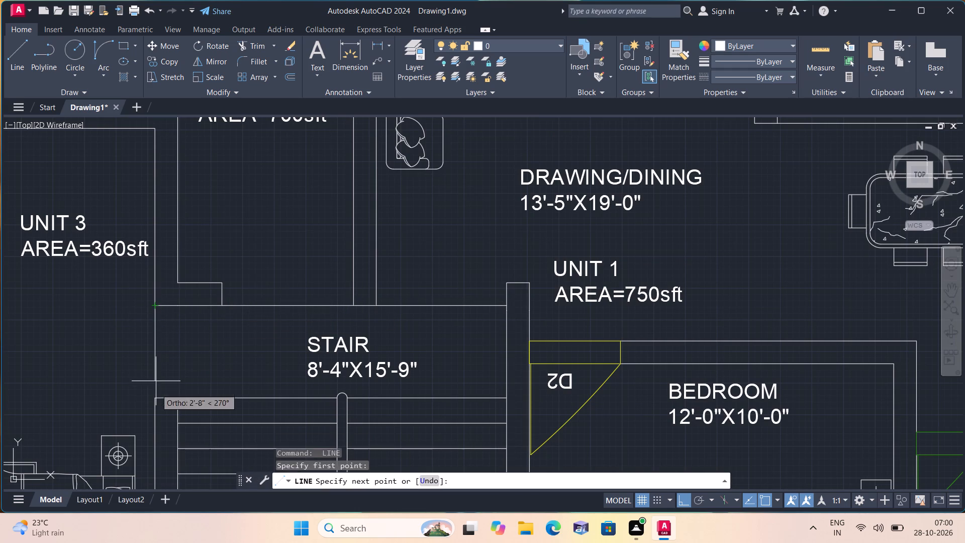
pyautogui.click(156, 395)
pyautogui.press('space')
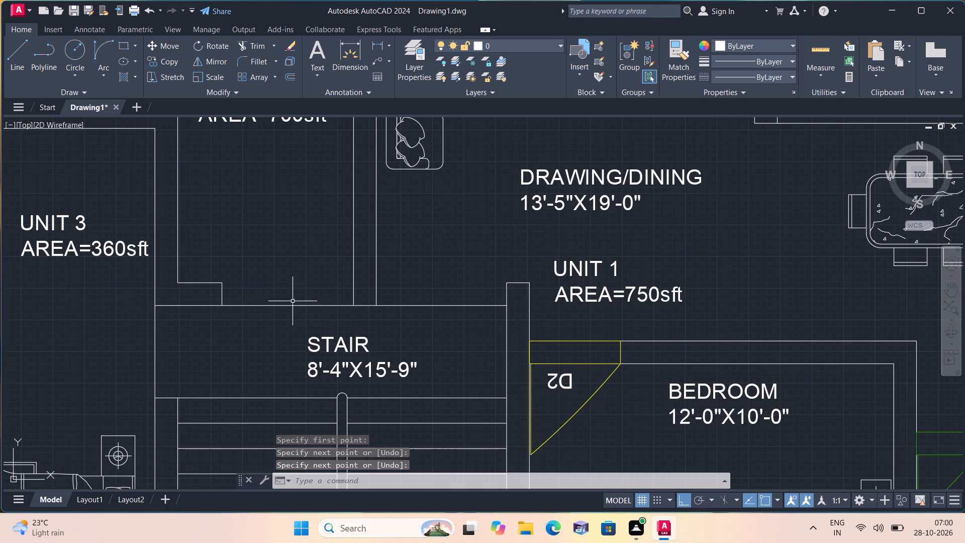
# Draw a 3' door-leaf line north from Unit 2's entrance line, just west of the Unit 1/Unit 2 partition wall.
pyautogui.press('space')
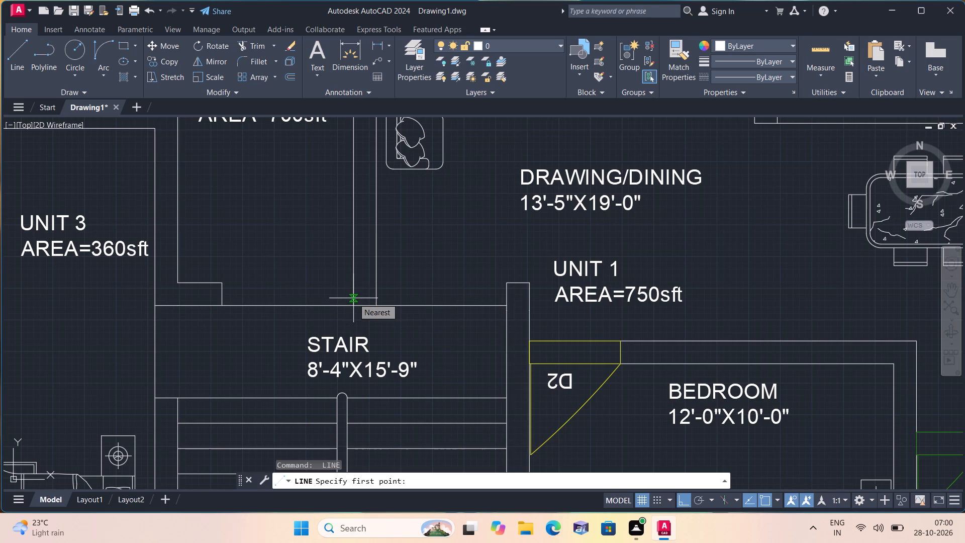
pyautogui.scroll(1, 362, 299)
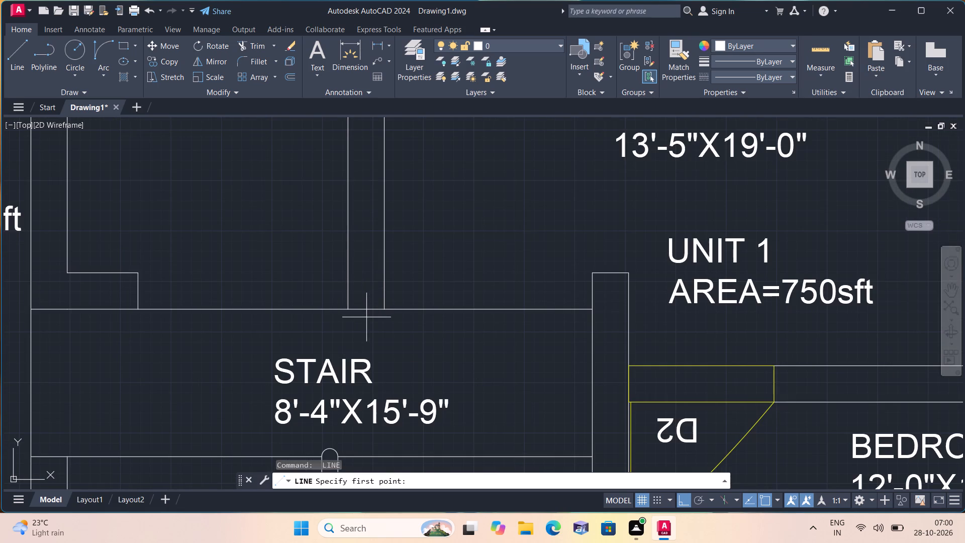
pyautogui.scroll(1, 338, 310)
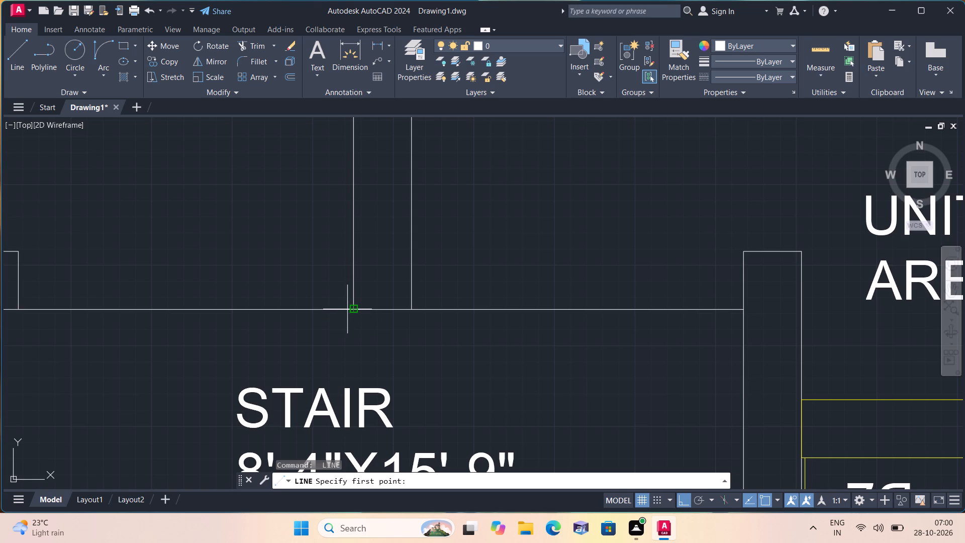
pyautogui.scroll(1, 347, 309)
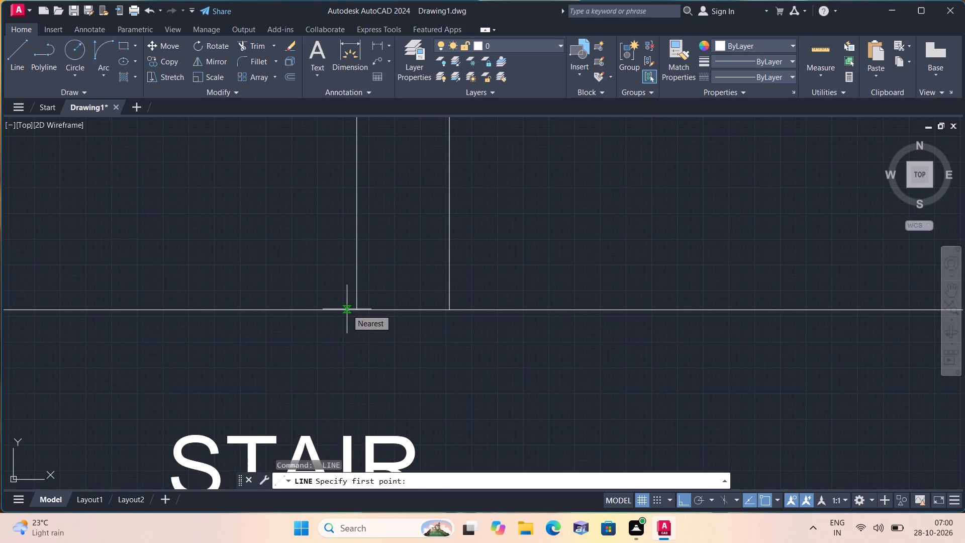
pyautogui.click(347, 309)
pyautogui.scroll(-2, 332, 261)
pyautogui.moveTo(329, 226); pyautogui.dragTo(344, 319, button='middle')
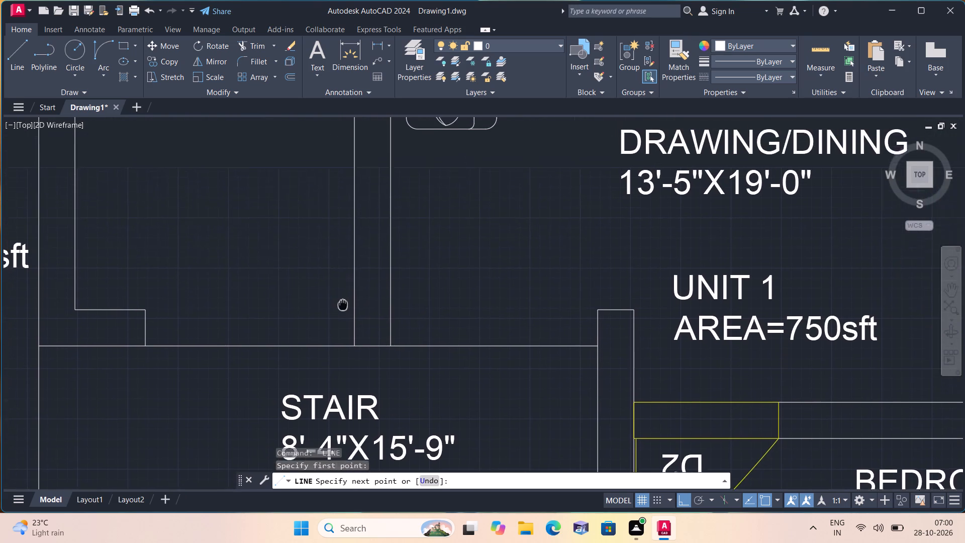
pyautogui.moveTo(344, 319); pyautogui.dragTo(345, 329, button='middle')
pyautogui.write("3'")
pyautogui.press('space')
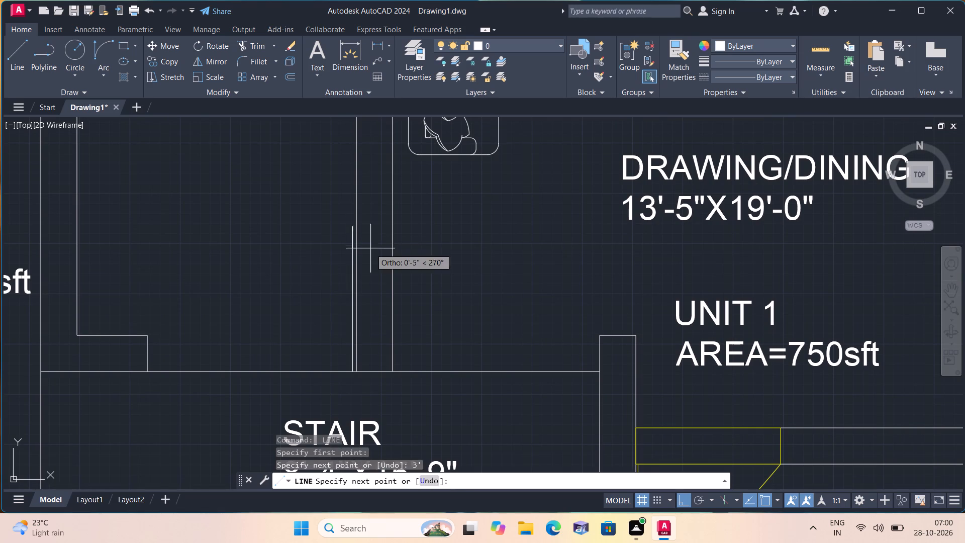
pyautogui.press('space')
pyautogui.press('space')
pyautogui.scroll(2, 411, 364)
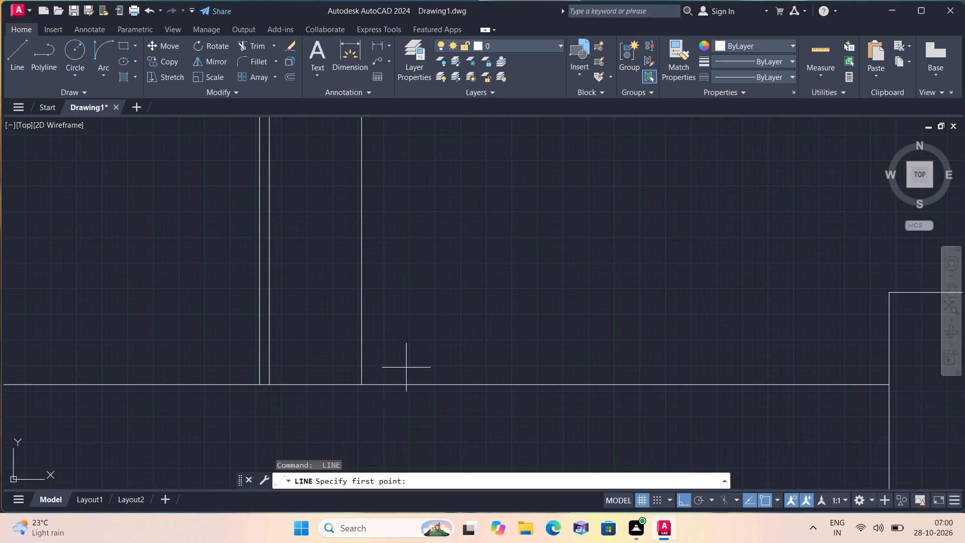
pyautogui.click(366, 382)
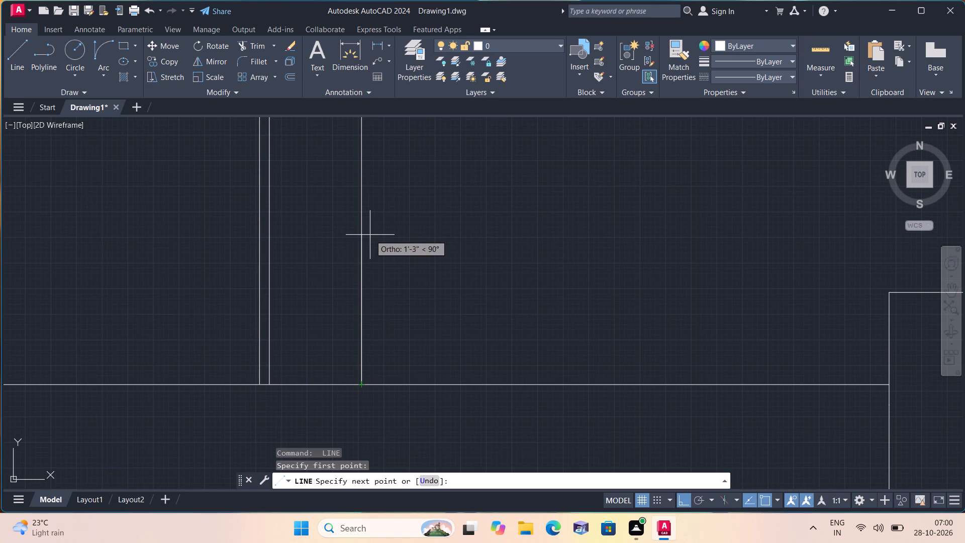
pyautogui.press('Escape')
# Draw a 3' door-leaf line north from Unit 1's entrance line, just east of the Unit 1/Unit 2 partition wall.
pyautogui.press('space')
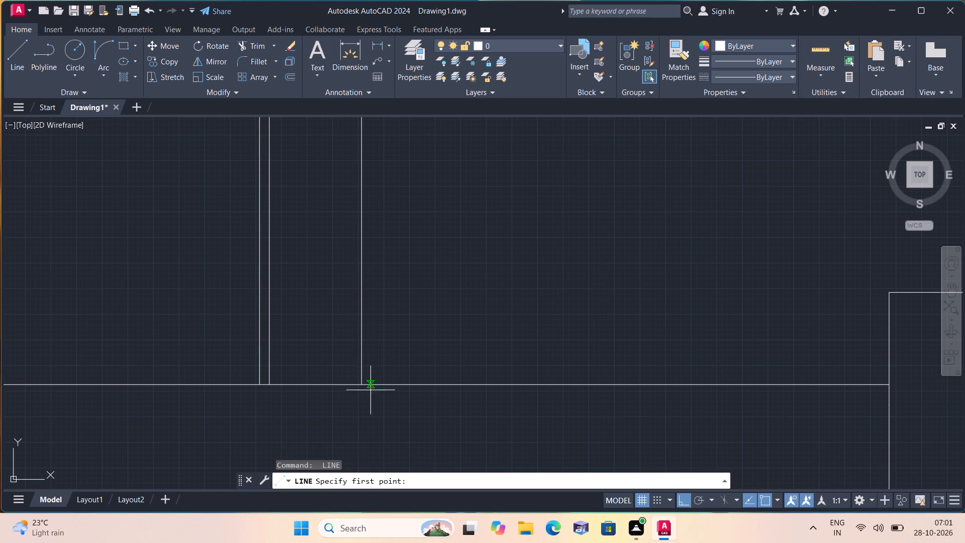
pyautogui.click(369, 384)
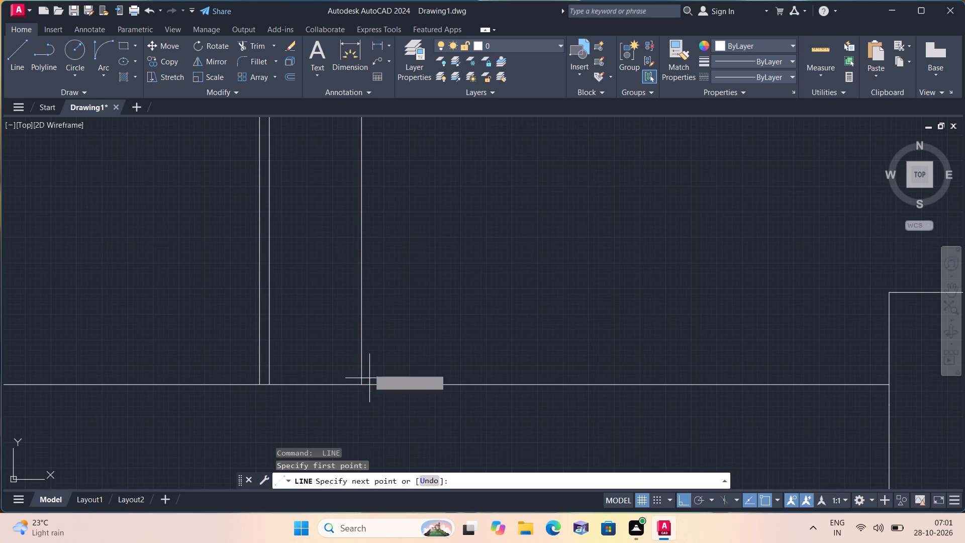
pyautogui.scroll(-1, 358, 293)
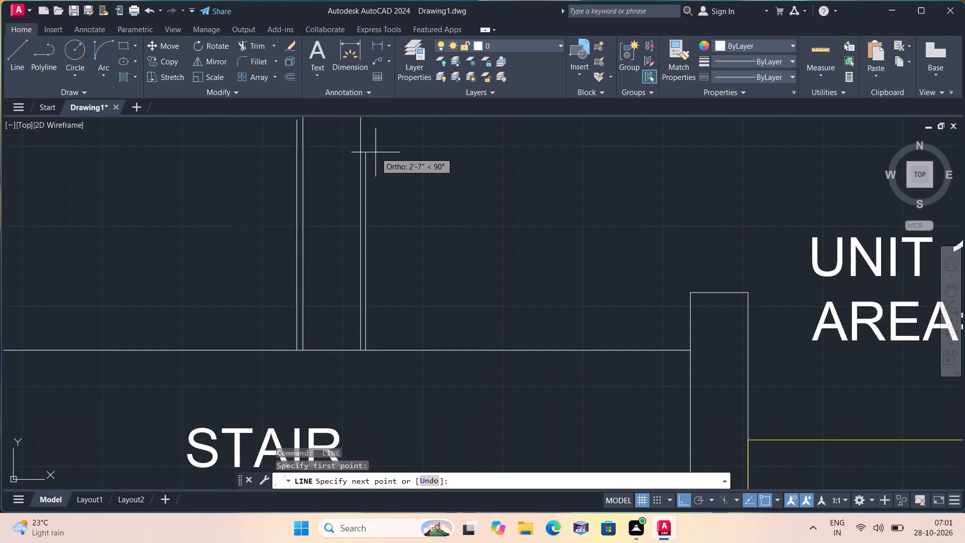
pyautogui.write("3'")
pyautogui.press('space')
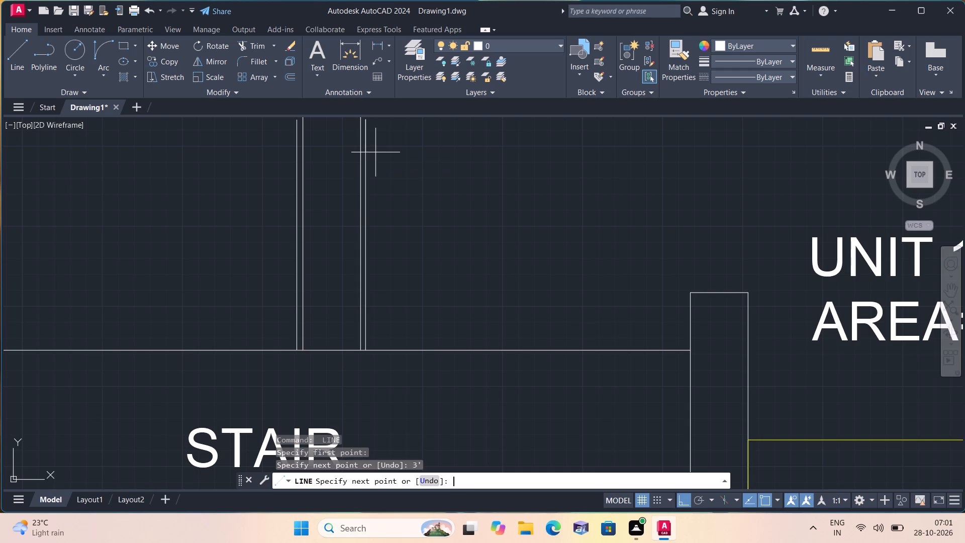
pyautogui.press('space')
# Draw a 3' door-leaf line west into Unit 3's bedroom area from the top corner of the stair's west wall.
pyautogui.scroll(-3, 392, 183)
pyautogui.moveTo(260, 252); pyautogui.dragTo(301, 243, button='middle')
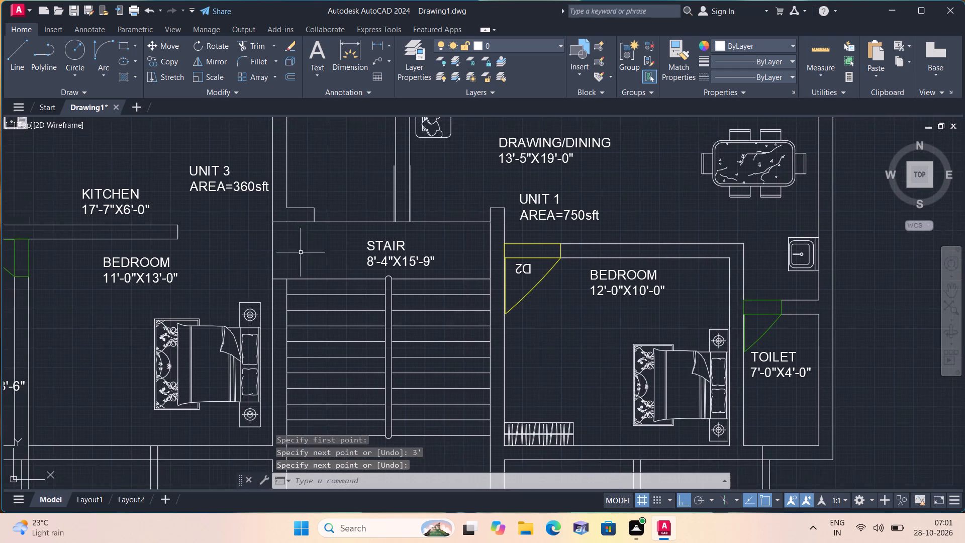
pyautogui.scroll(2, 269, 272)
pyautogui.press('space')
pyautogui.click(272, 289)
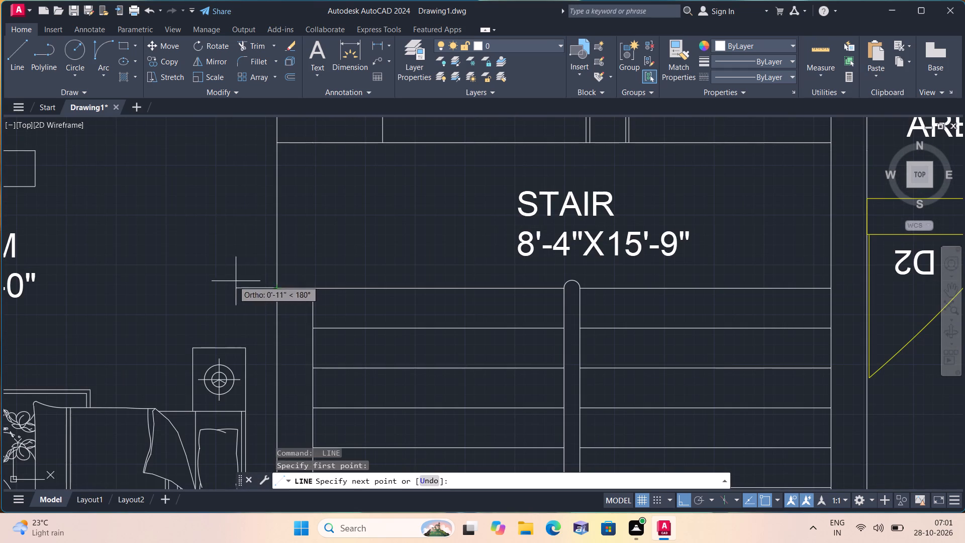
pyautogui.write("3'")
pyautogui.press('space')
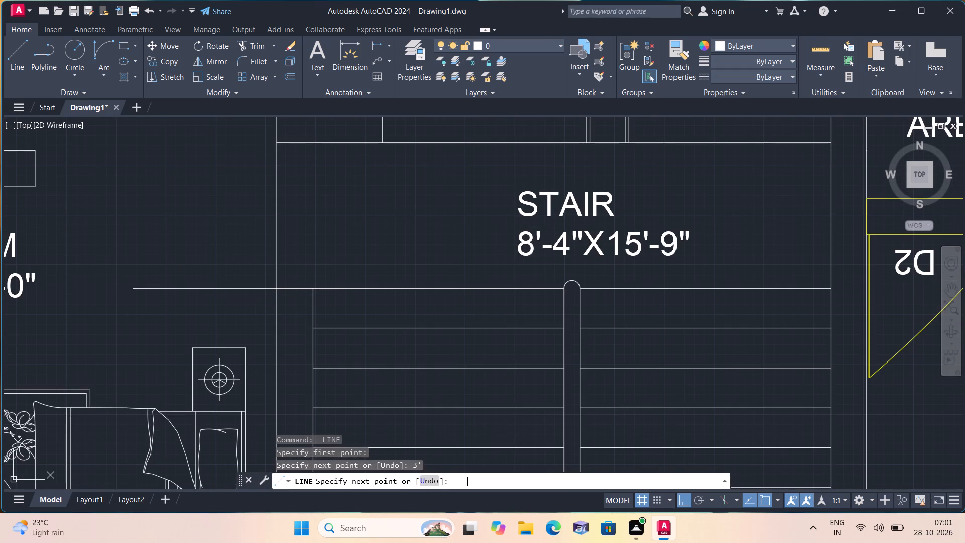
pyautogui.press('Escape')
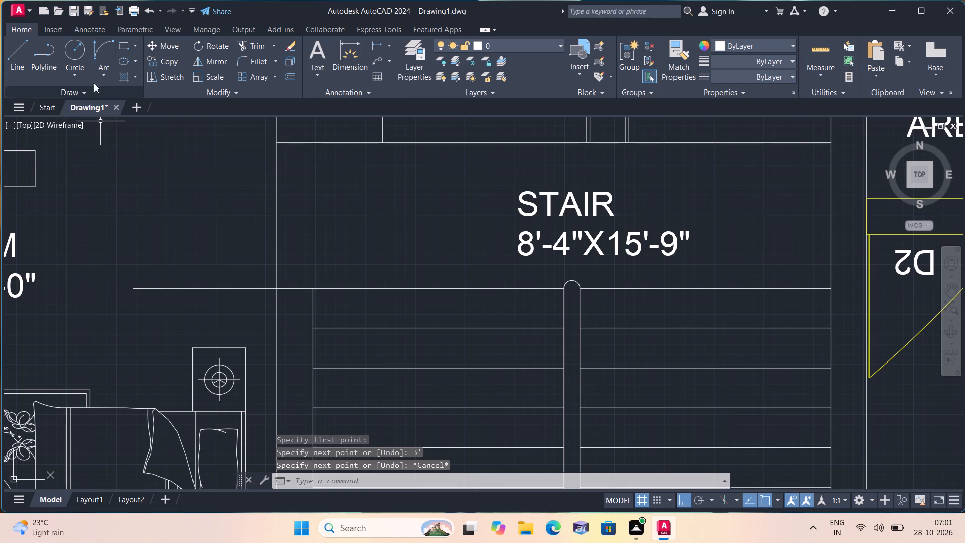
# Draw Unit 3's entrance door swing as a Start, End, Direction arc from the leaf's west end to the opening's north corner.
pyautogui.click(102, 75)
pyautogui.click(156, 221)
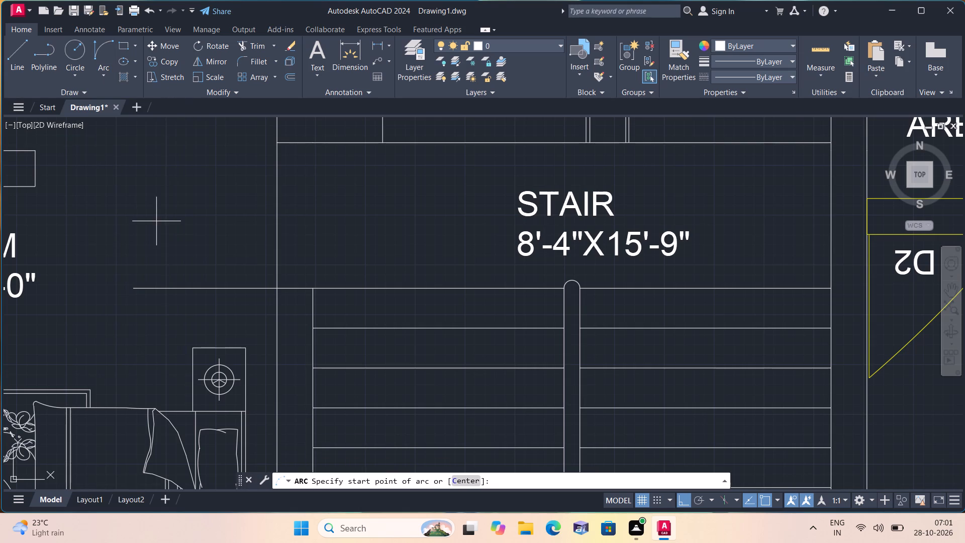
pyautogui.scroll(-1, 170, 269)
pyautogui.click(148, 284)
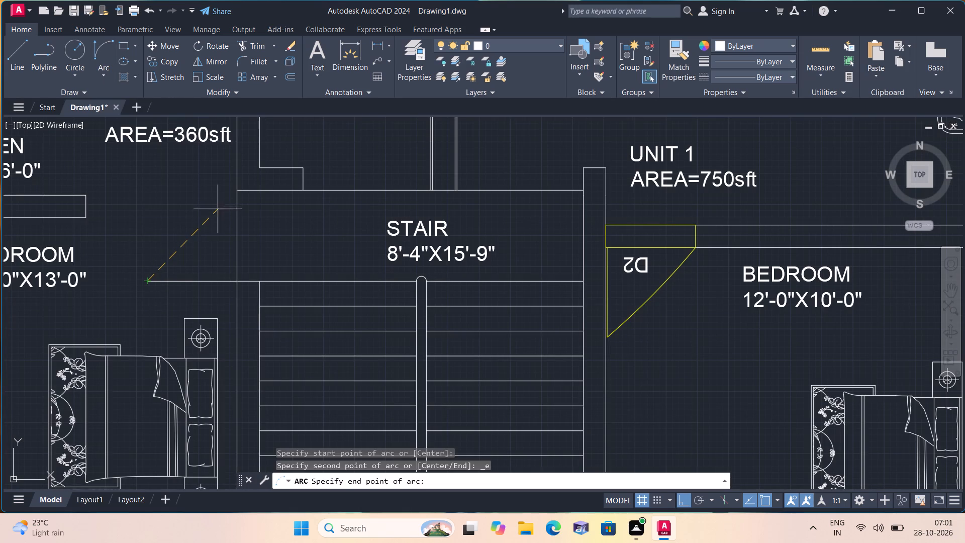
pyautogui.click(236, 190)
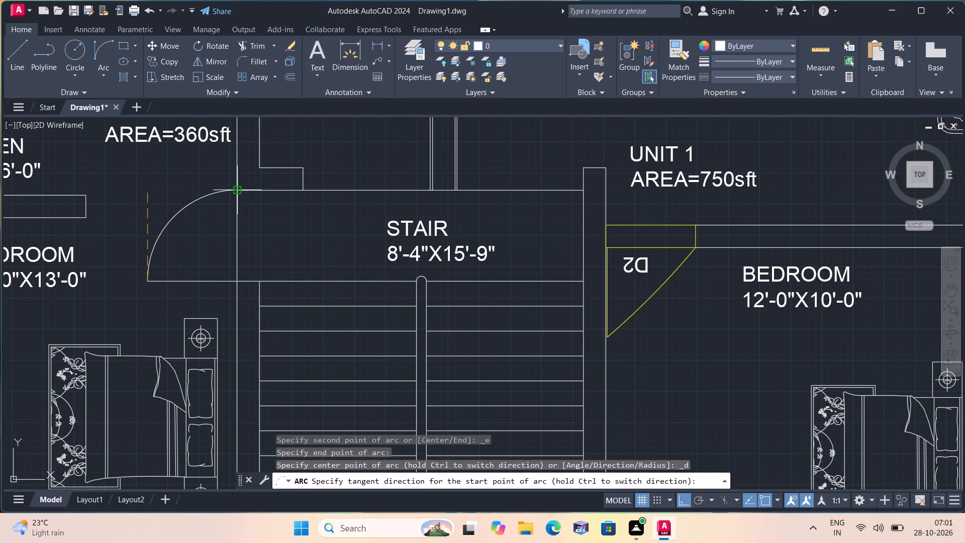
pyautogui.click(218, 209)
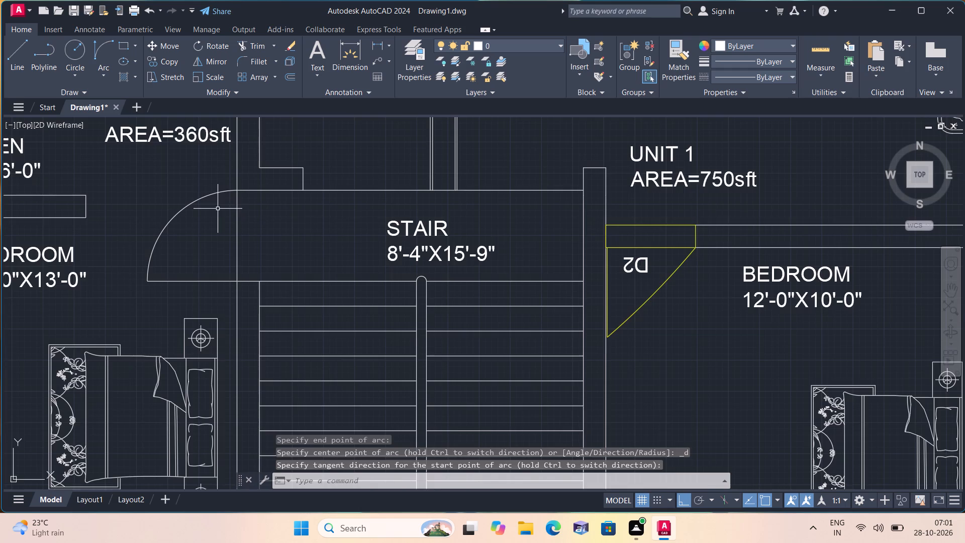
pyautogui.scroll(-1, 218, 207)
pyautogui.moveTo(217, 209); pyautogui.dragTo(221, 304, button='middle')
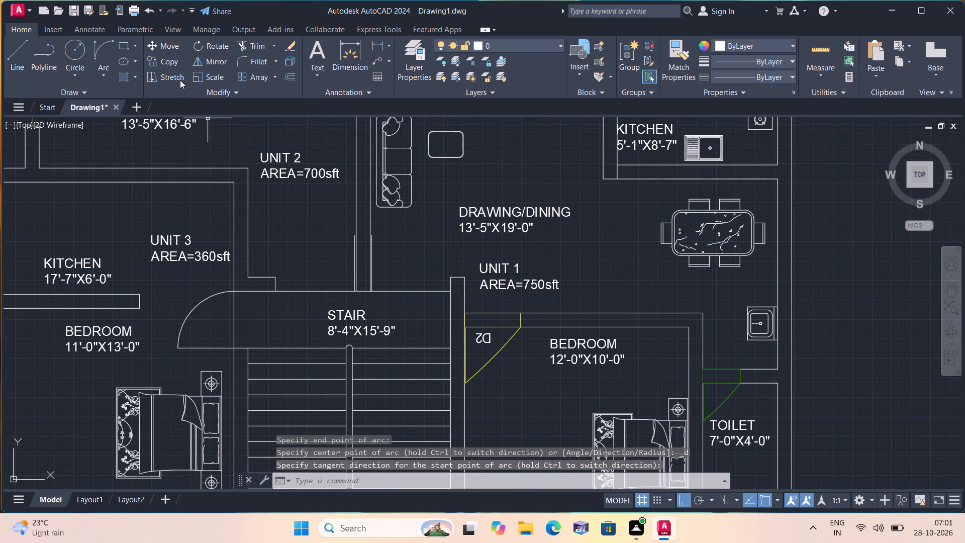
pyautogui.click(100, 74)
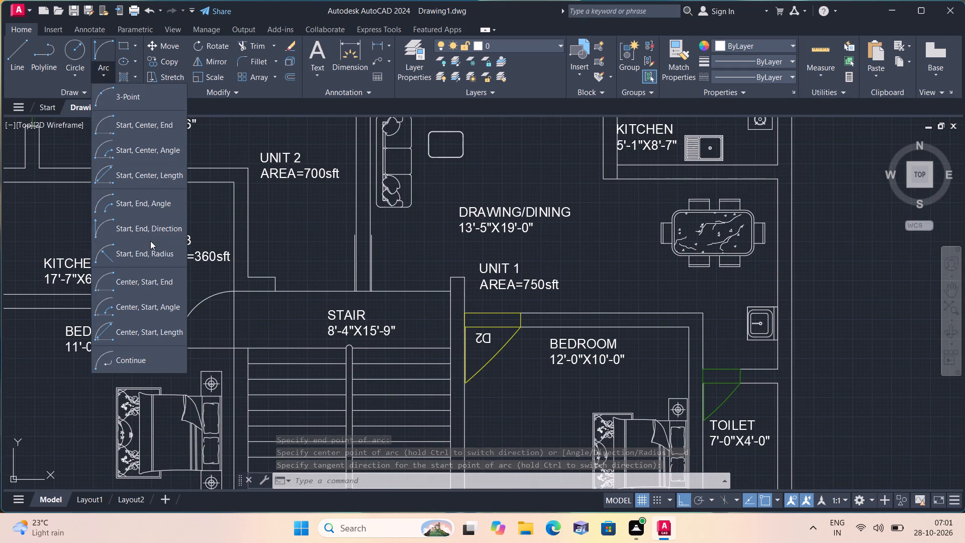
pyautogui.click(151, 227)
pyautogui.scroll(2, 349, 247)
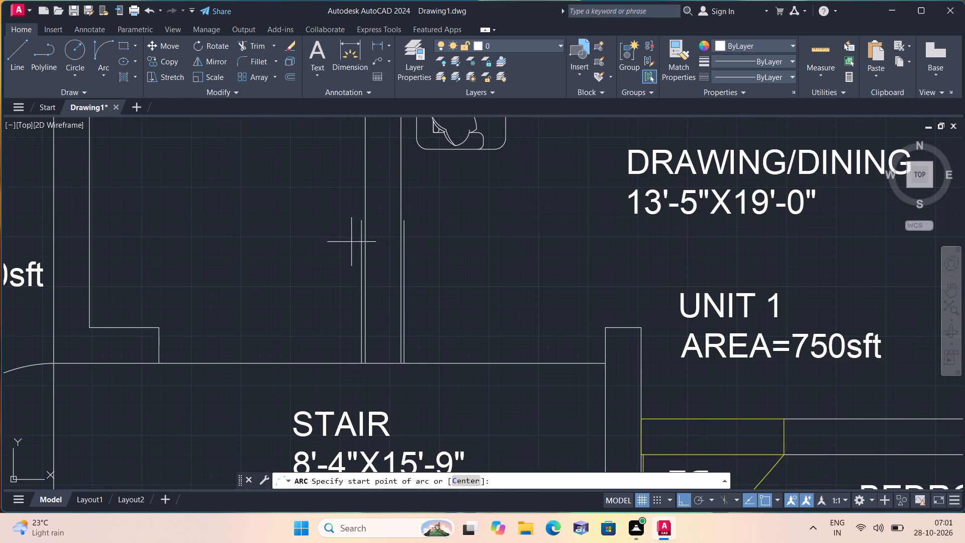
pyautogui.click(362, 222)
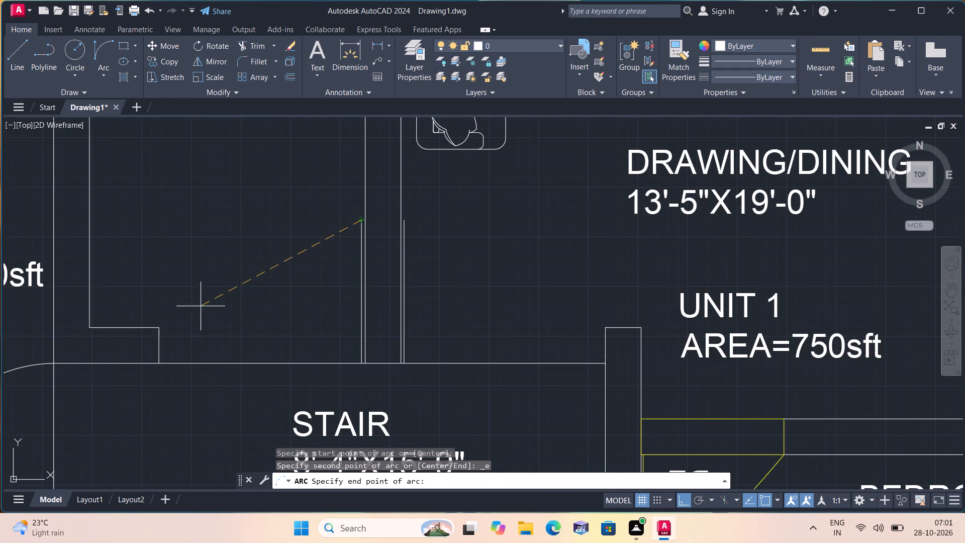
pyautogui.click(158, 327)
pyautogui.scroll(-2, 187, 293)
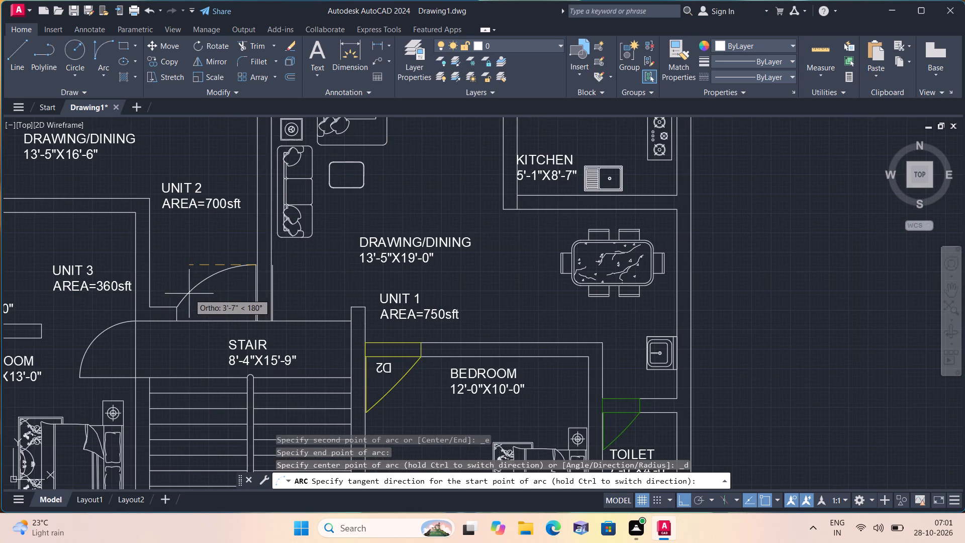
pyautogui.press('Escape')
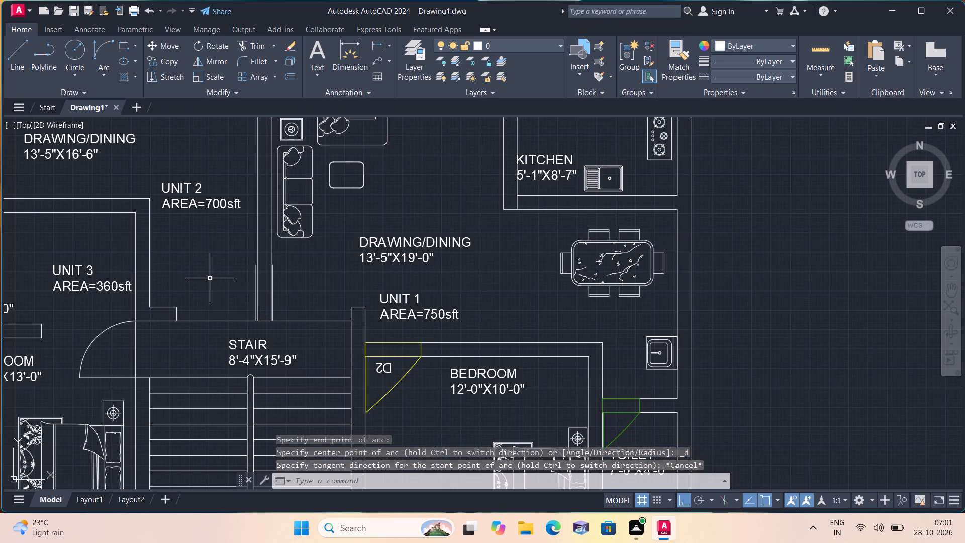
# Extend Unit 2's entrance door leaf with a 1' line north from its top end, west of the partition wall.
pyautogui.scroll(1, 222, 290)
pyautogui.moveTo(225, 294); pyautogui.dragTo(270, 385, button='middle')
pyautogui.press('l')
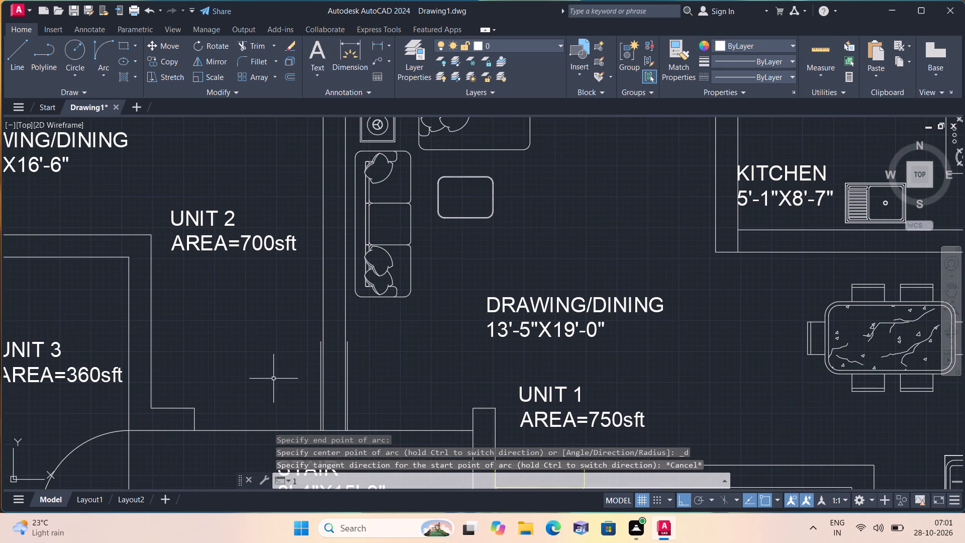
pyautogui.press('space')
pyautogui.scroll(2, 317, 347)
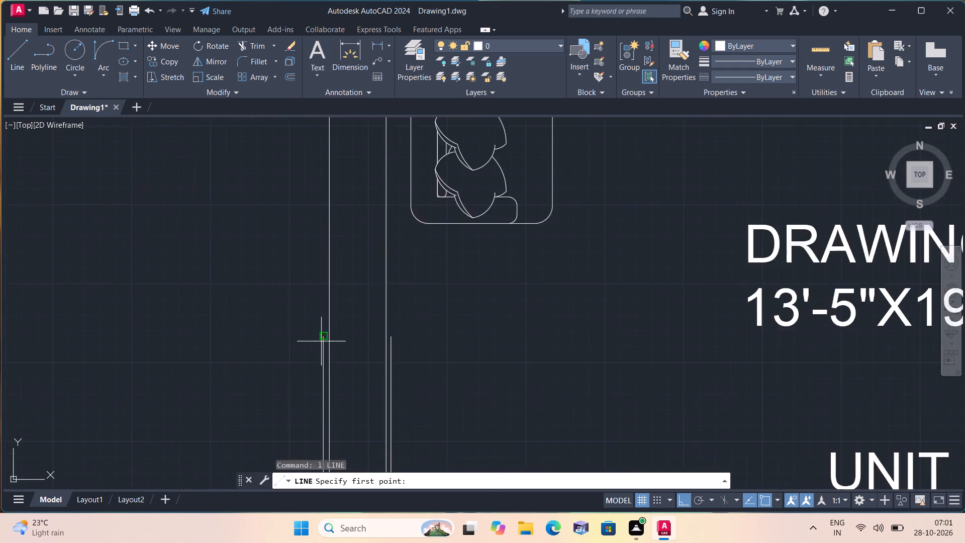
pyautogui.scroll(1, 321, 341)
pyautogui.click(323, 334)
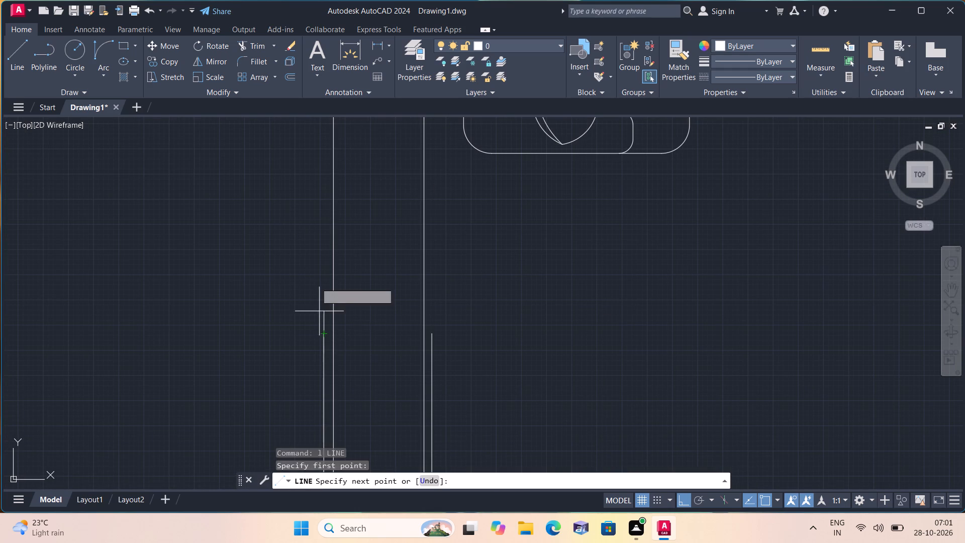
pyautogui.press('4')
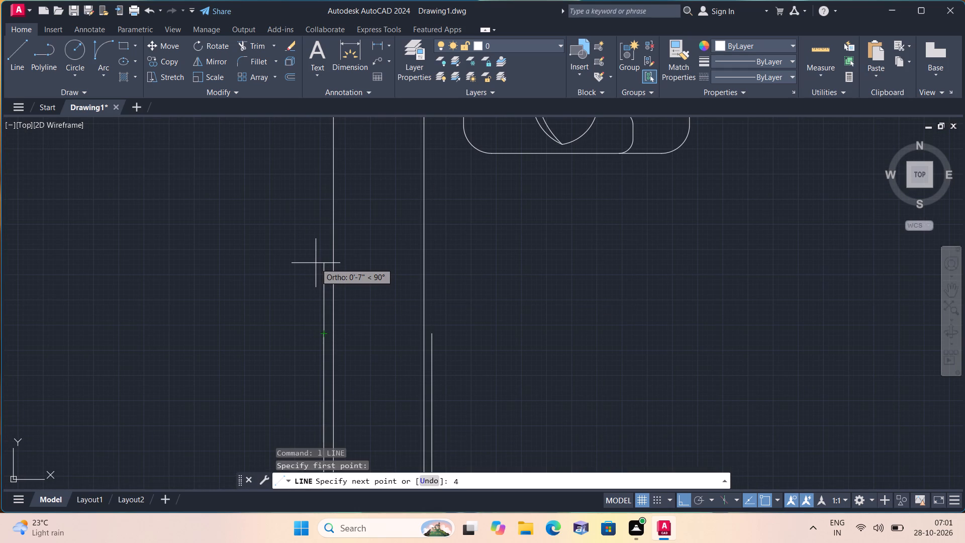
pyautogui.press('BackSpace')
pyautogui.write("1'")
pyautogui.press('space')
pyautogui.press('space')
# Extend Unit 1's entrance door leaf with a 1' line north from its top end, east of the partition wall.
pyautogui.press('space')
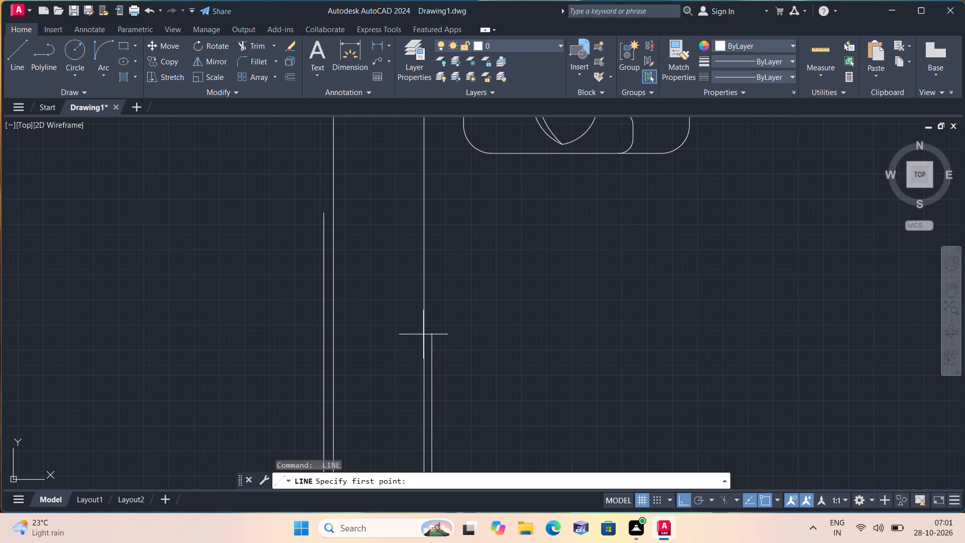
pyautogui.click(428, 334)
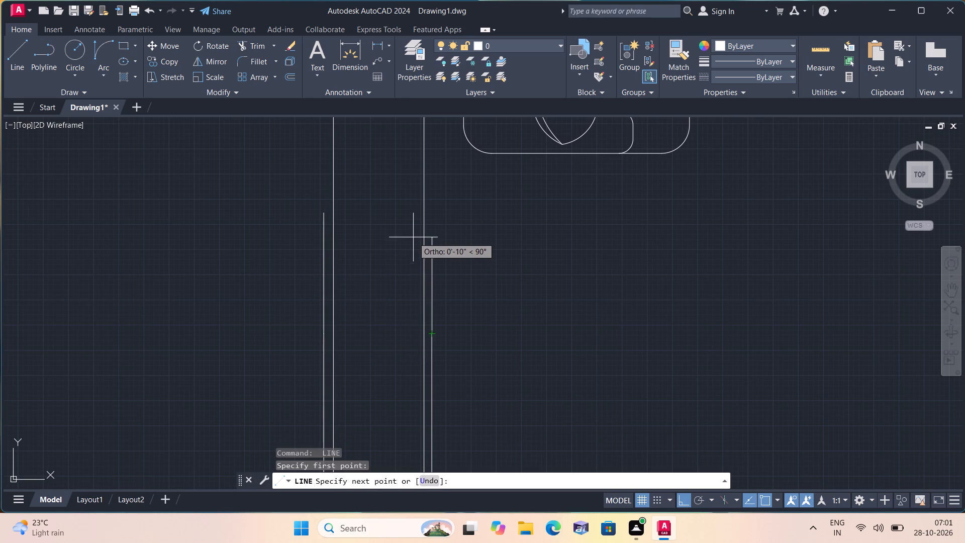
pyautogui.write("1'")
pyautogui.press('space')
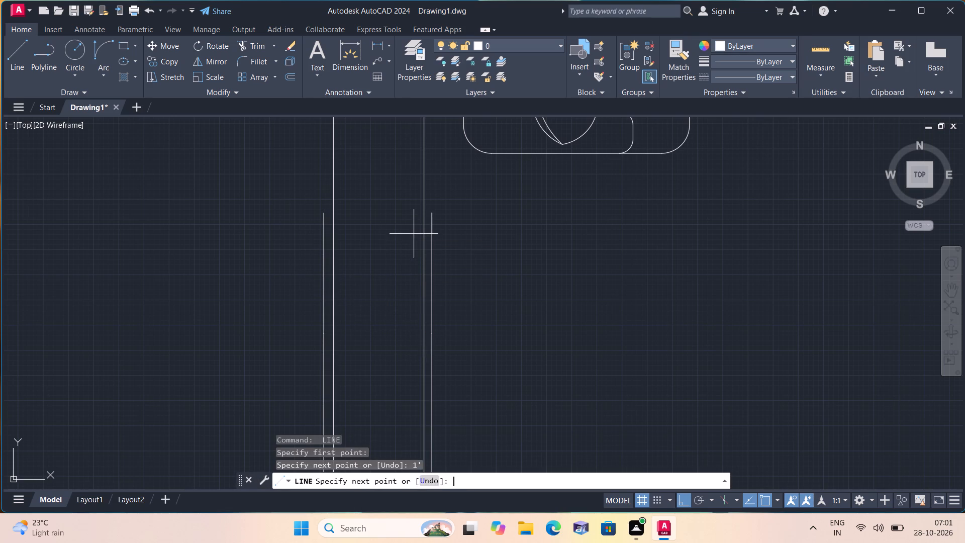
pyautogui.press('space')
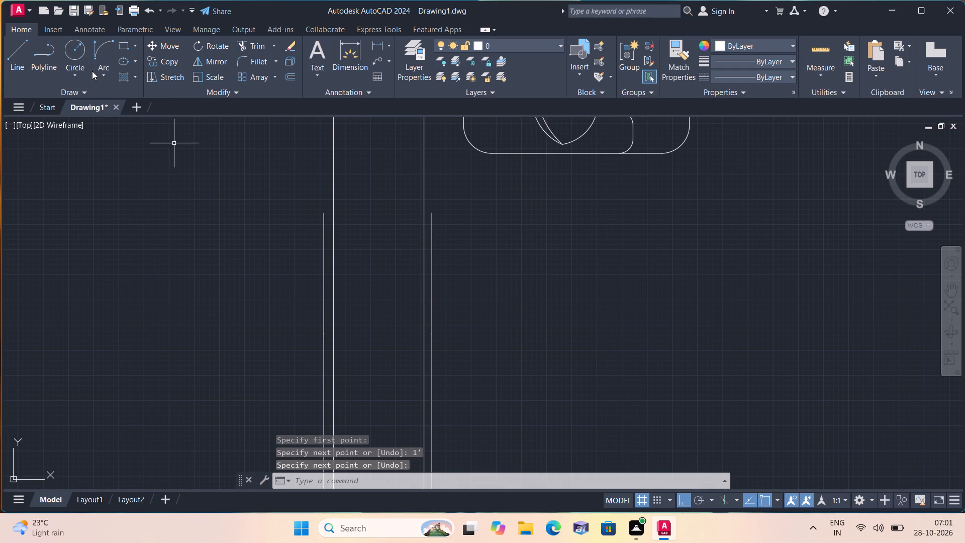
# Draw Unit 2's entrance door swing as a Start, End, Direction arc from the leaf's top west to the wall stub's upper corner.
pyautogui.click(98, 70)
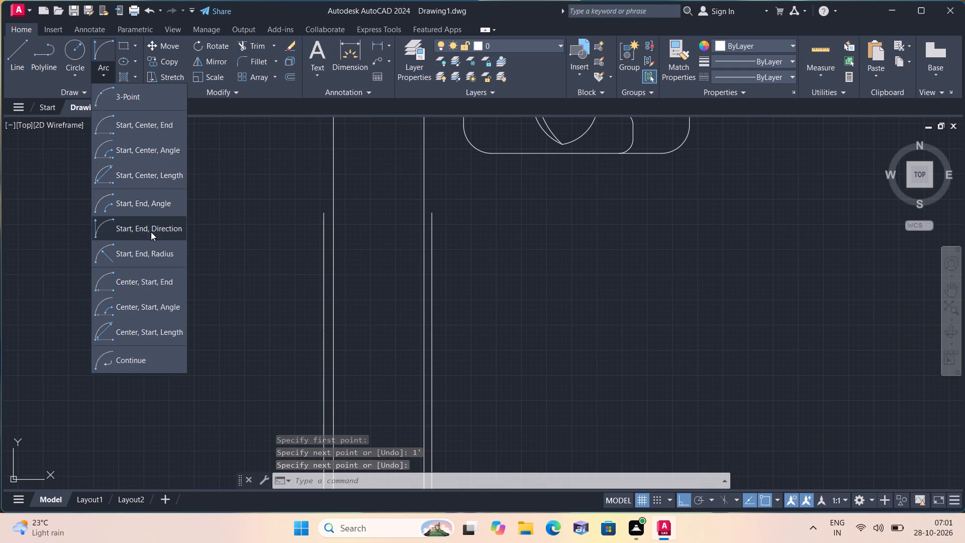
pyautogui.click(153, 227)
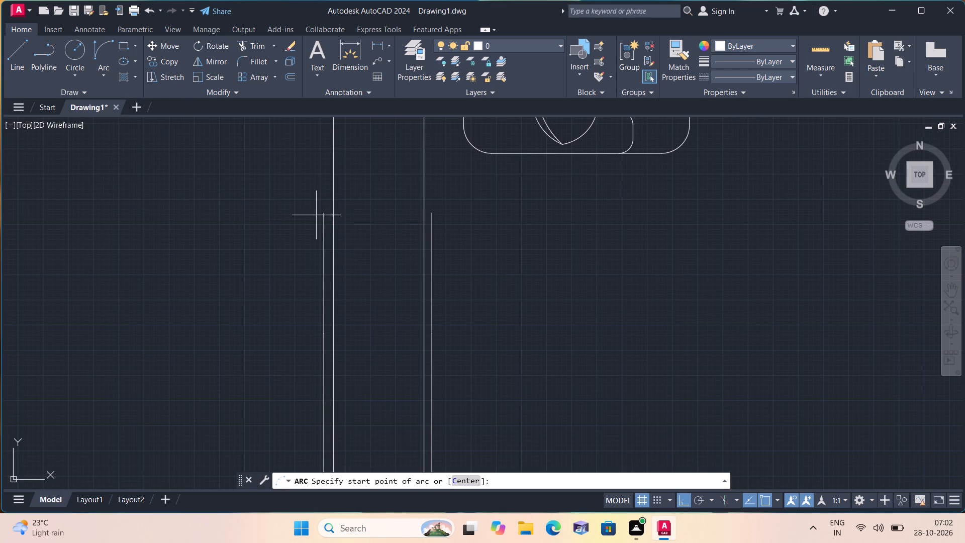
pyautogui.click(324, 213)
pyautogui.scroll(-3, 322, 219)
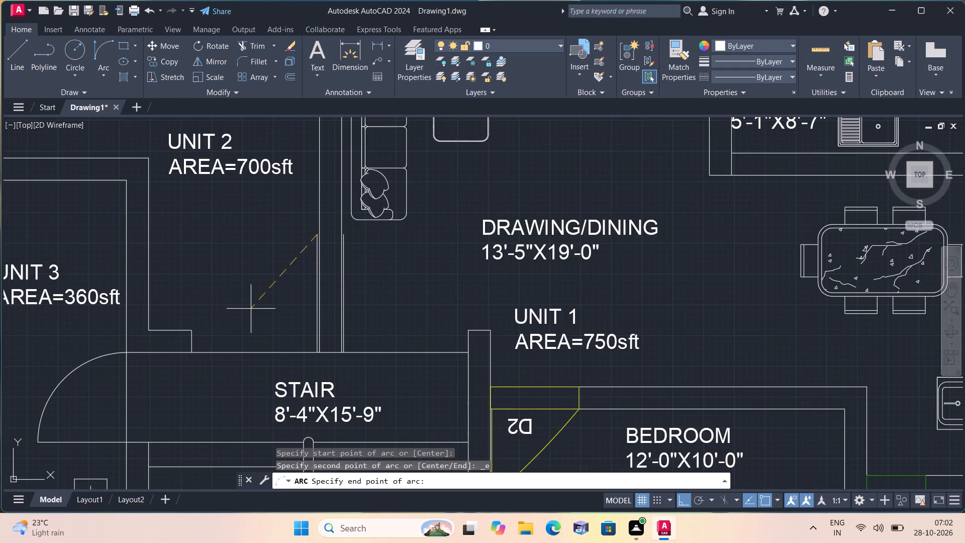
pyautogui.click(195, 332)
pyautogui.click(199, 275)
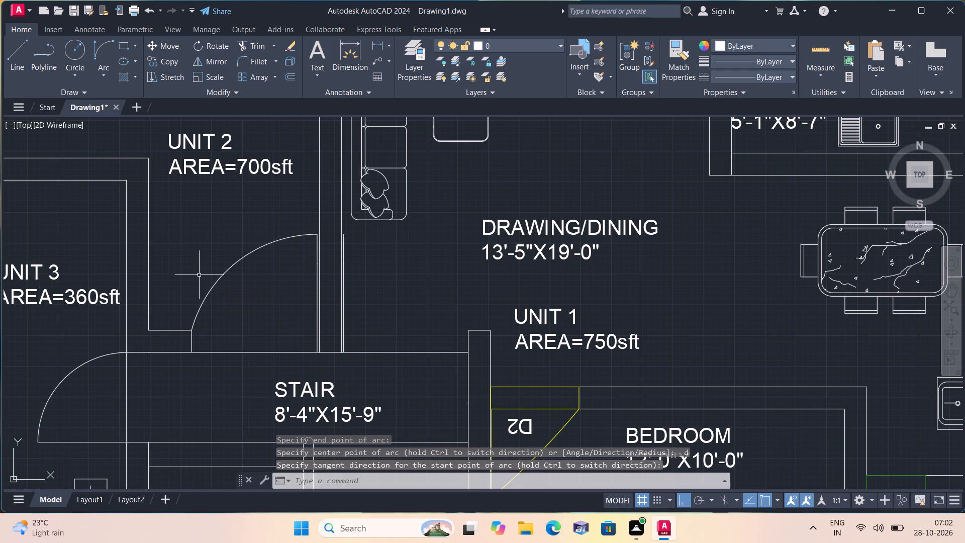
# Draw Unit 1's entrance door swing as a Start, End, Direction arc from the leaf's top east to the stair wall's upper corner.
pyautogui.click(105, 73)
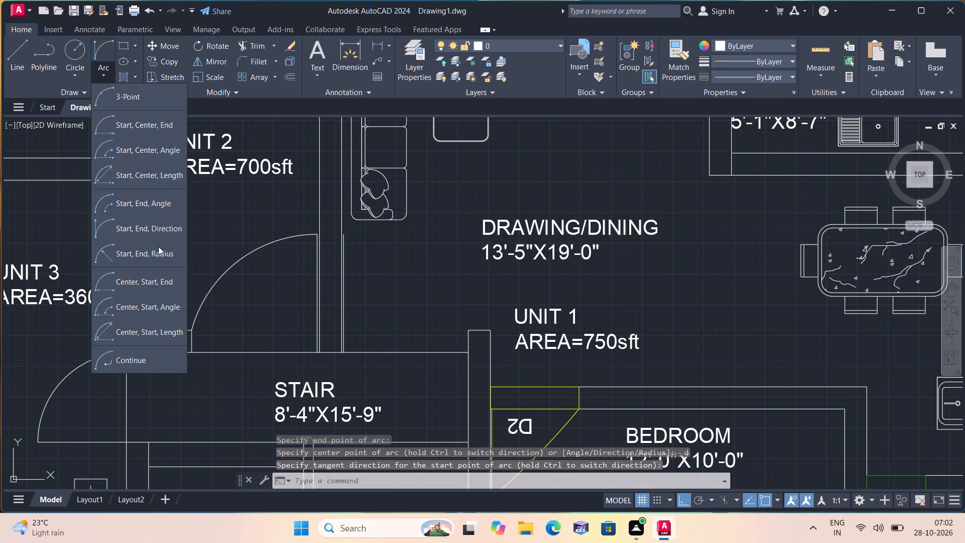
pyautogui.click(153, 227)
pyautogui.scroll(1, 385, 250)
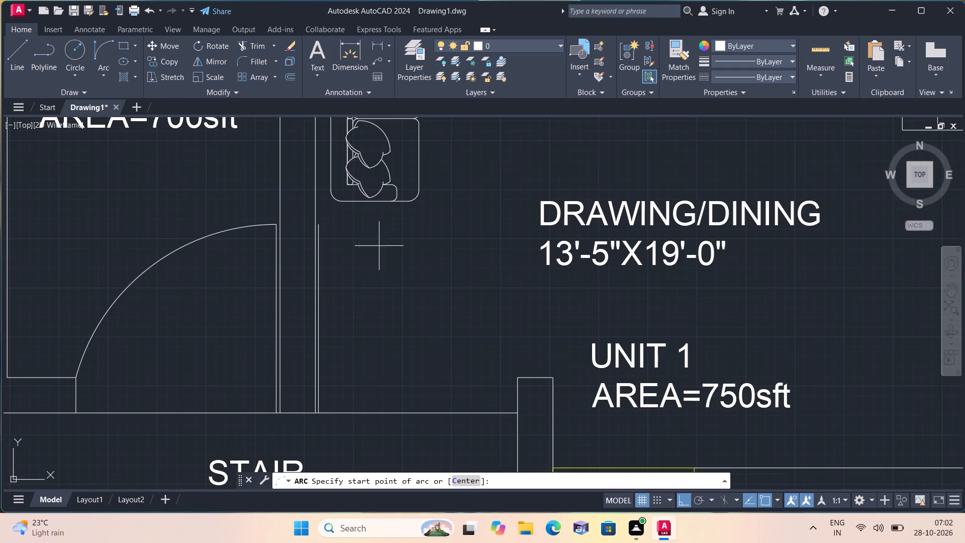
pyautogui.click(316, 221)
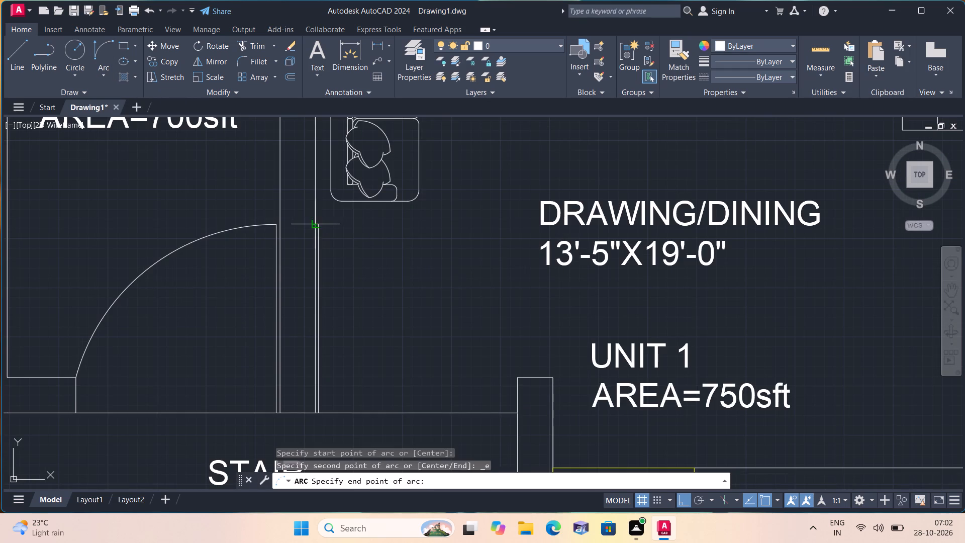
pyautogui.click(515, 376)
pyautogui.click(517, 341)
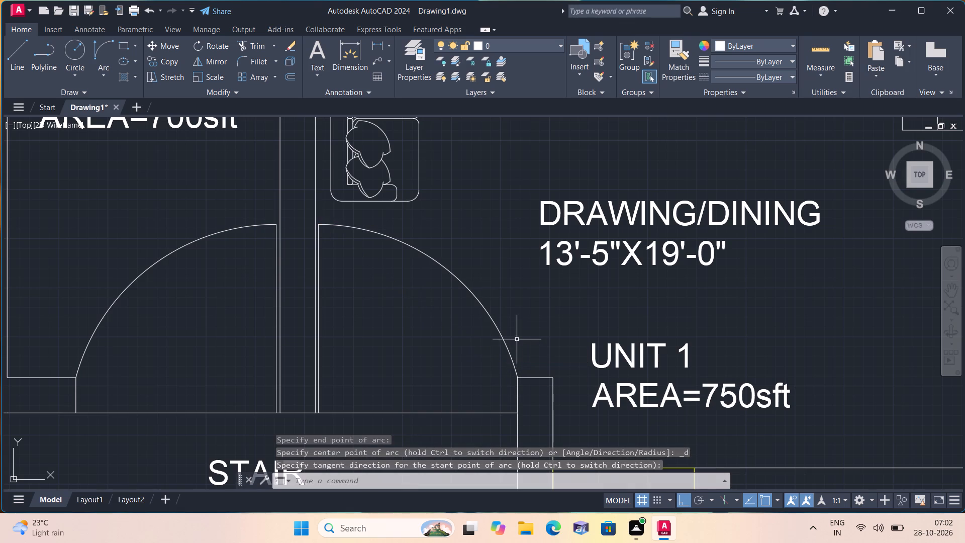
# Draw a horizontal line along the middle of the wall between Unit 3's bedroom and balcony, spanning the balcony's inner width.
pyautogui.scroll(-2, 508, 333)
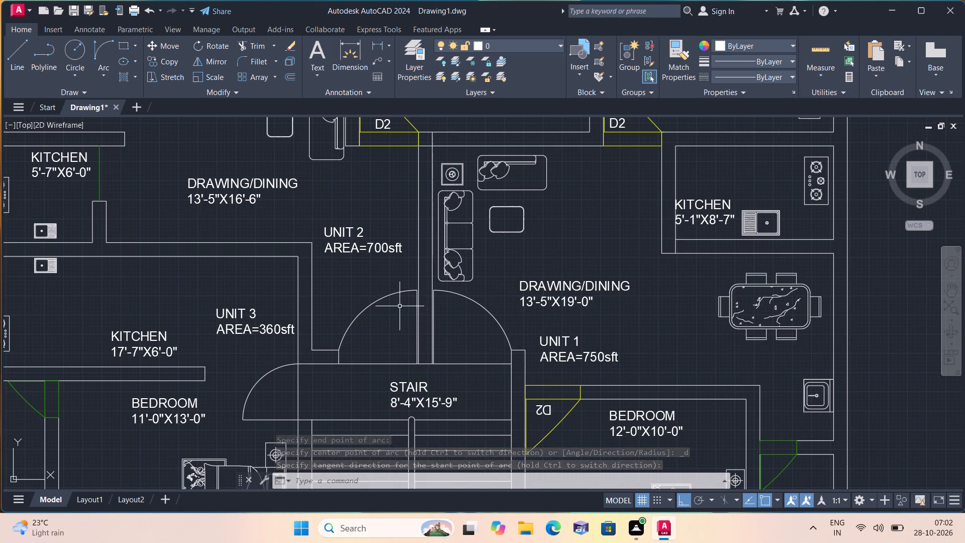
pyautogui.scroll(-1, 400, 306)
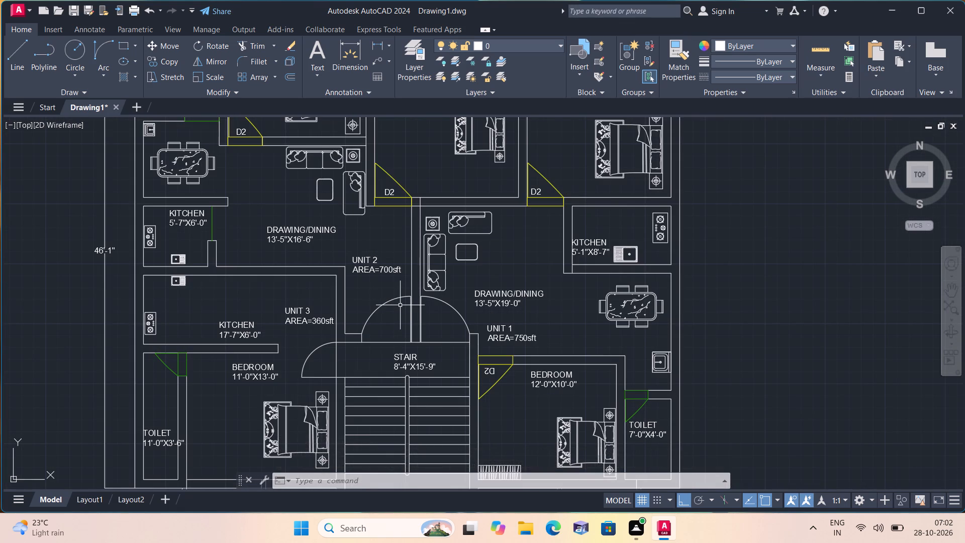
pyautogui.scroll(-1, 325, 333)
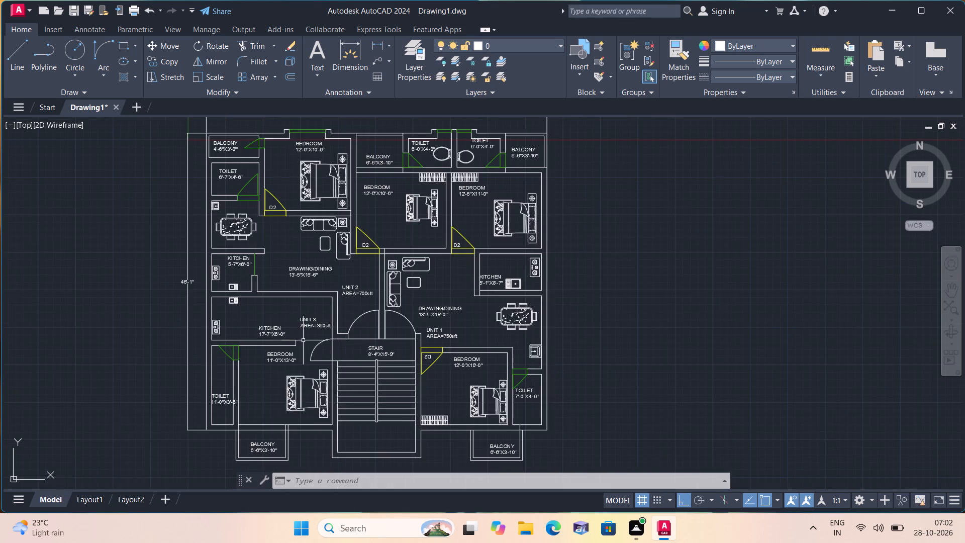
pyautogui.moveTo(296, 341); pyautogui.dragTo(505, 211, button='middle')
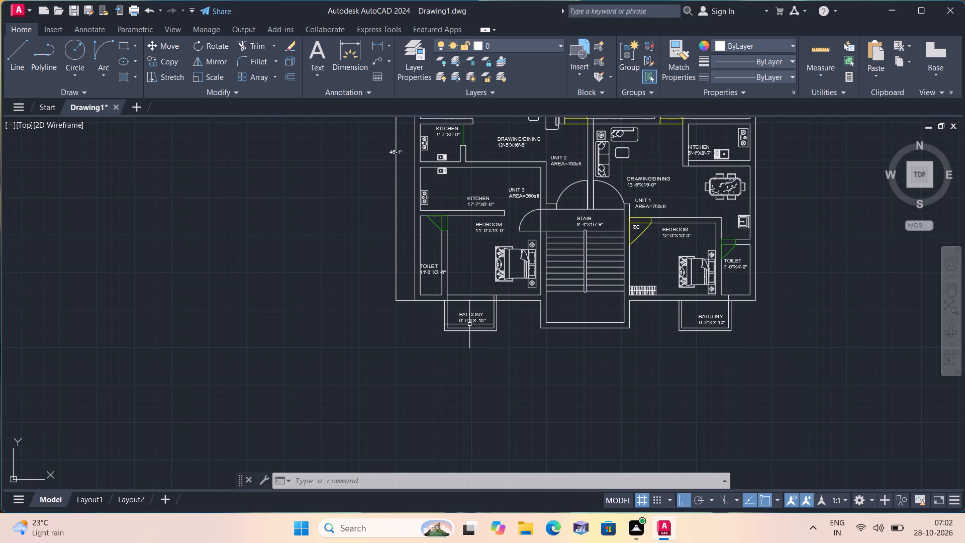
pyautogui.scroll(2, 465, 282)
pyautogui.press('l')
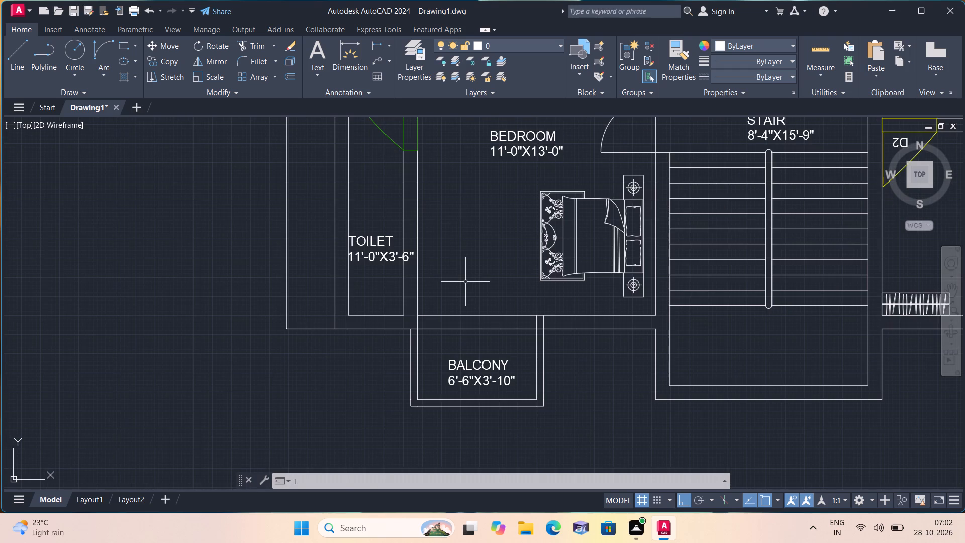
pyautogui.press('space')
pyautogui.scroll(1, 467, 300)
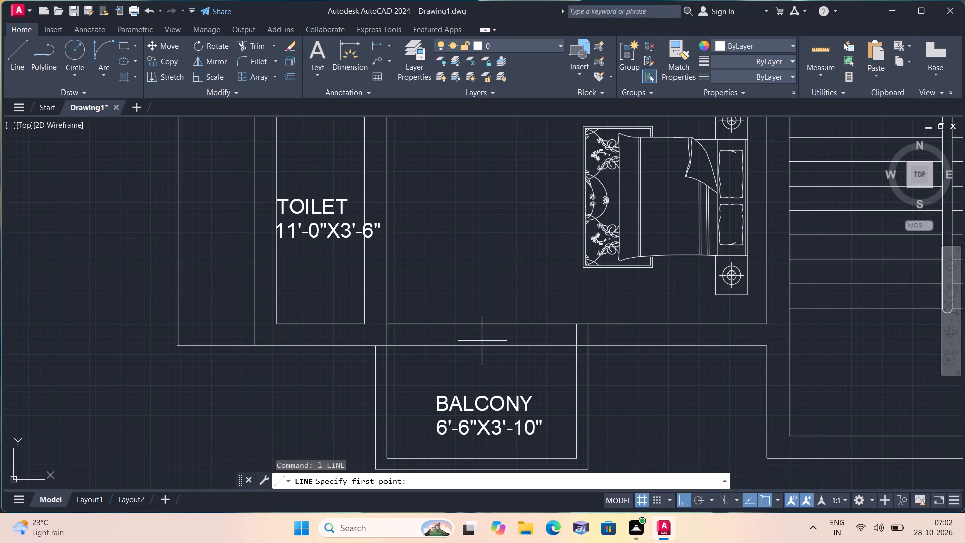
pyautogui.scroll(1, 380, 337)
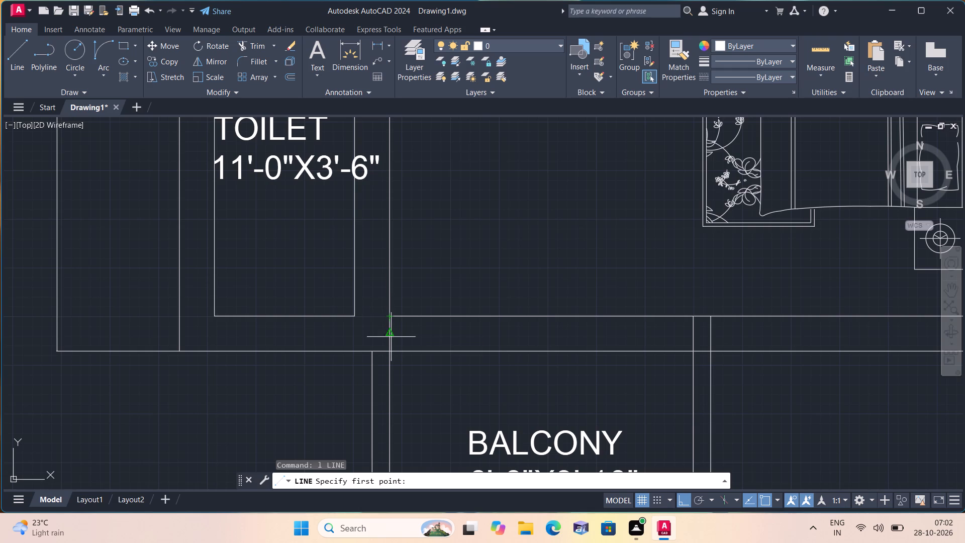
pyautogui.click(391, 337)
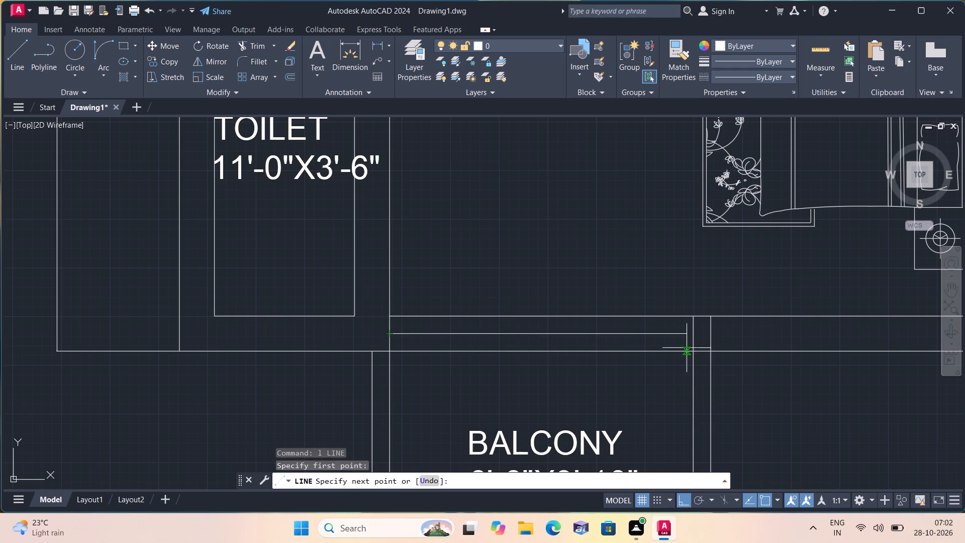
pyautogui.click(692, 335)
pyautogui.press('space')
# Draw a vertical line across the full thickness of Unit 3's bedroom-balcony wall, through the midpoint of the wall's middle line.
pyautogui.press('space')
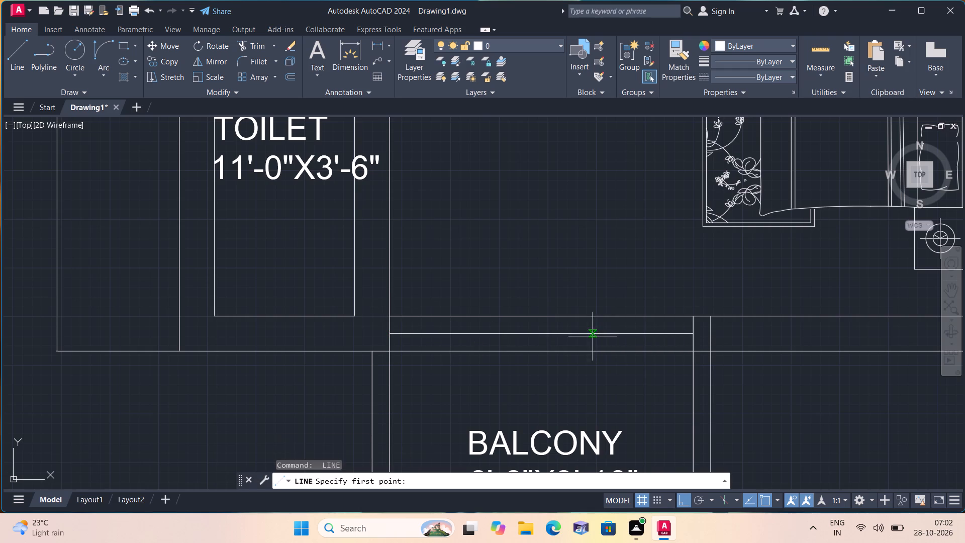
pyautogui.click(539, 333)
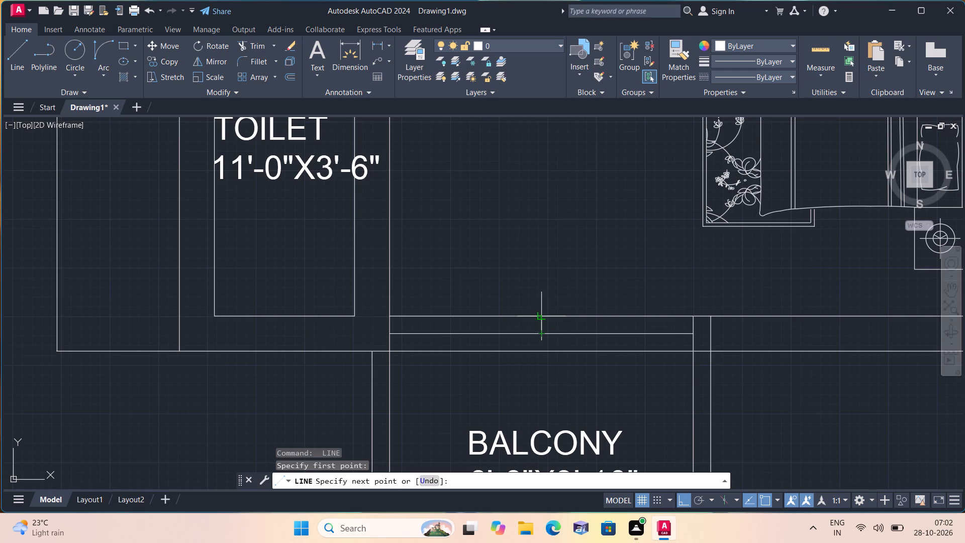
pyautogui.click(538, 316)
pyautogui.press('space')
pyautogui.press('space')
pyautogui.click(539, 335)
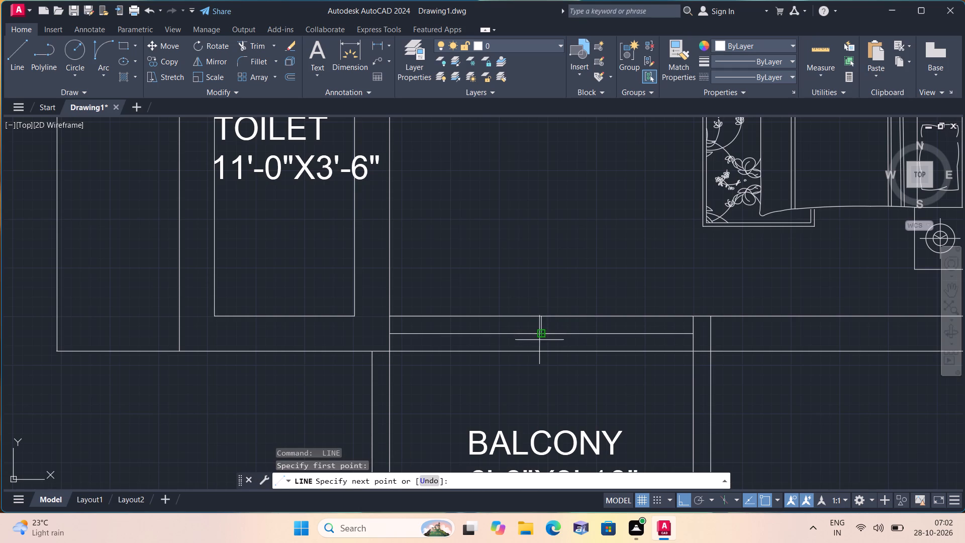
pyautogui.click(539, 348)
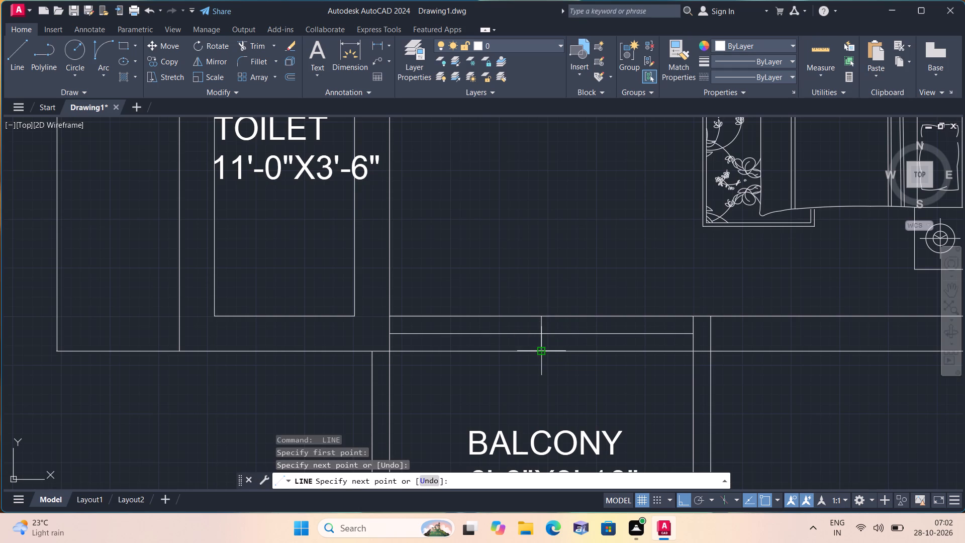
pyautogui.press('Escape')
# Trim the wall's bedroom-side line west of the vertical centre line and its balcony-side line east of it.
pyautogui.press('t')
pyautogui.press('r')
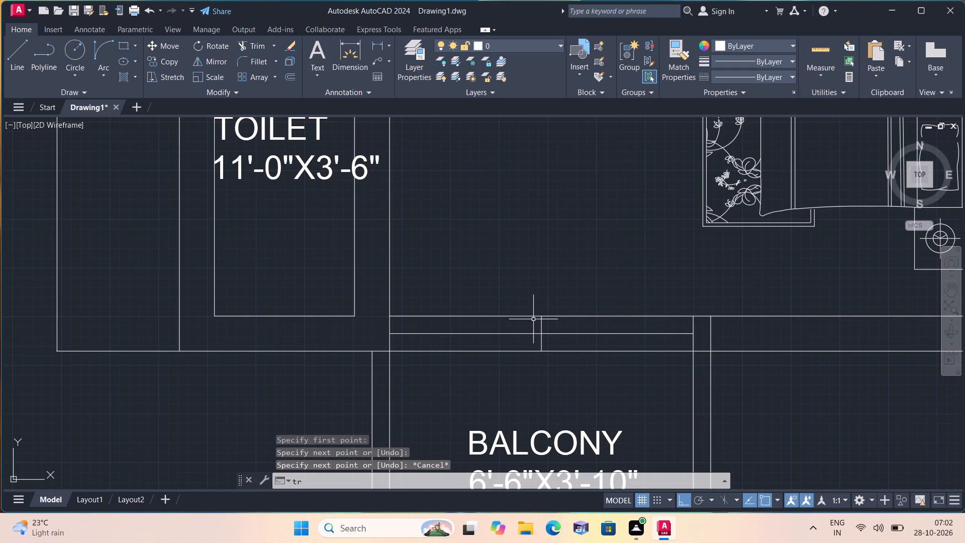
pyautogui.write('im')
pyautogui.press('space')
pyautogui.moveTo(510, 320); pyautogui.dragTo(514, 299)
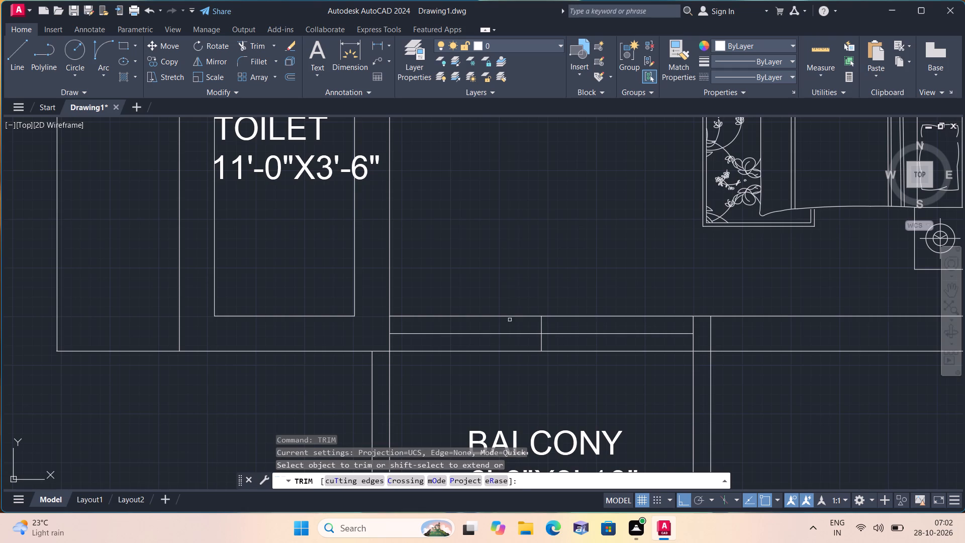
pyautogui.moveTo(514, 299); pyautogui.dragTo(515, 288)
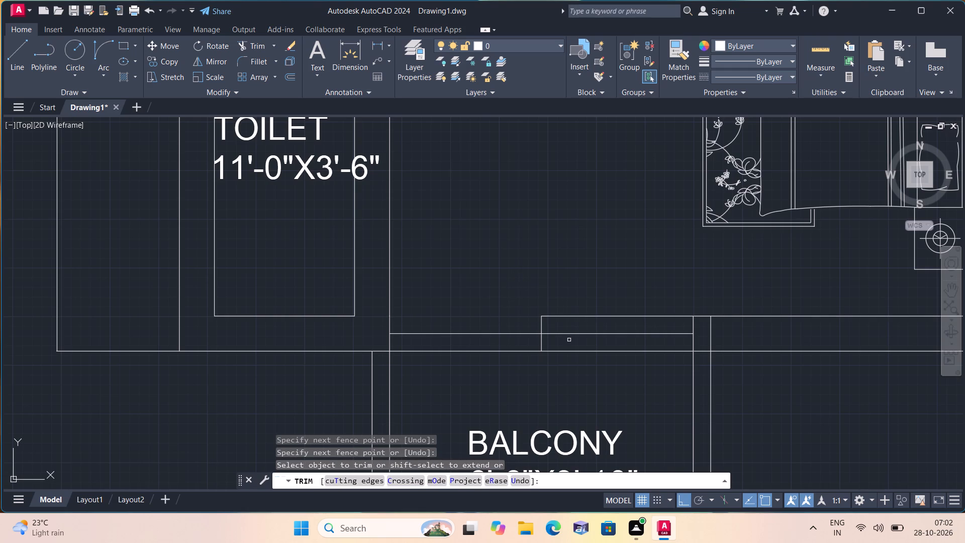
pyautogui.moveTo(571, 345); pyautogui.dragTo(584, 373)
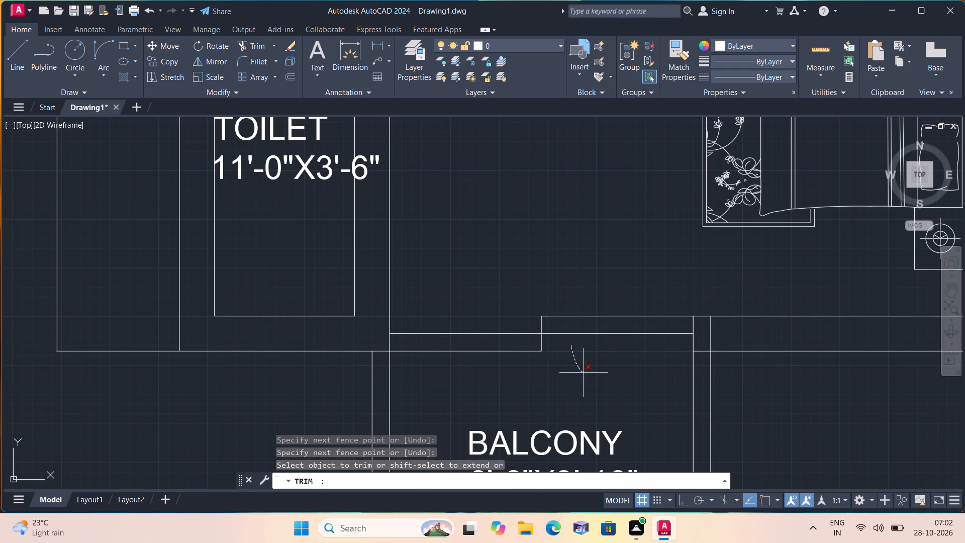
pyautogui.press('space')
# Draw a 6" line east from the centre line's balcony-side end, closed with a line north to the wall's middle line.
pyautogui.scroll(-1, 552, 372)
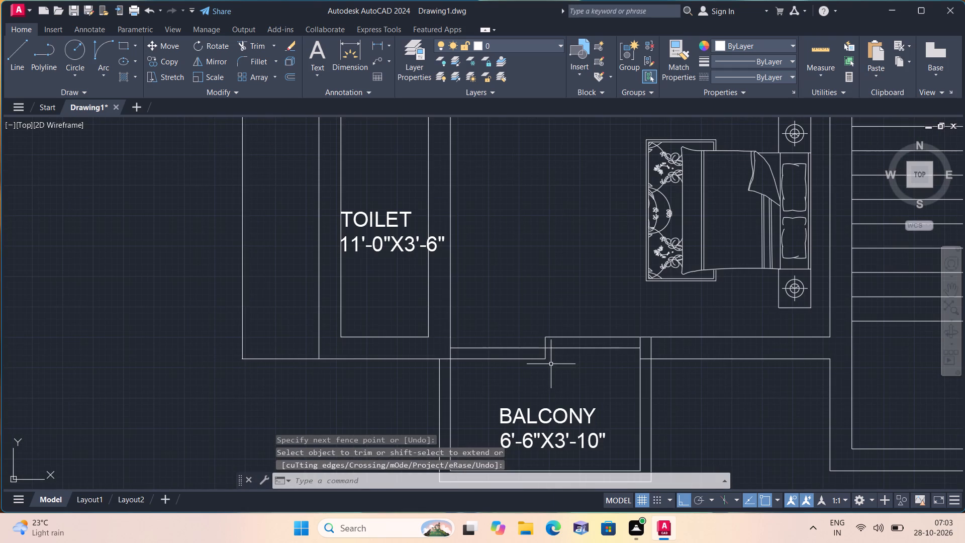
pyautogui.scroll(-1, 551, 364)
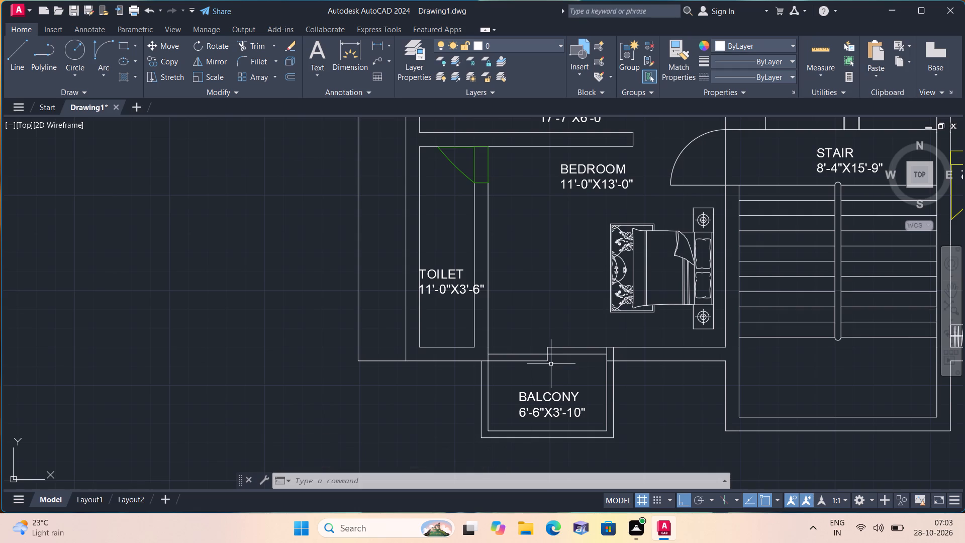
pyautogui.scroll(2, 551, 364)
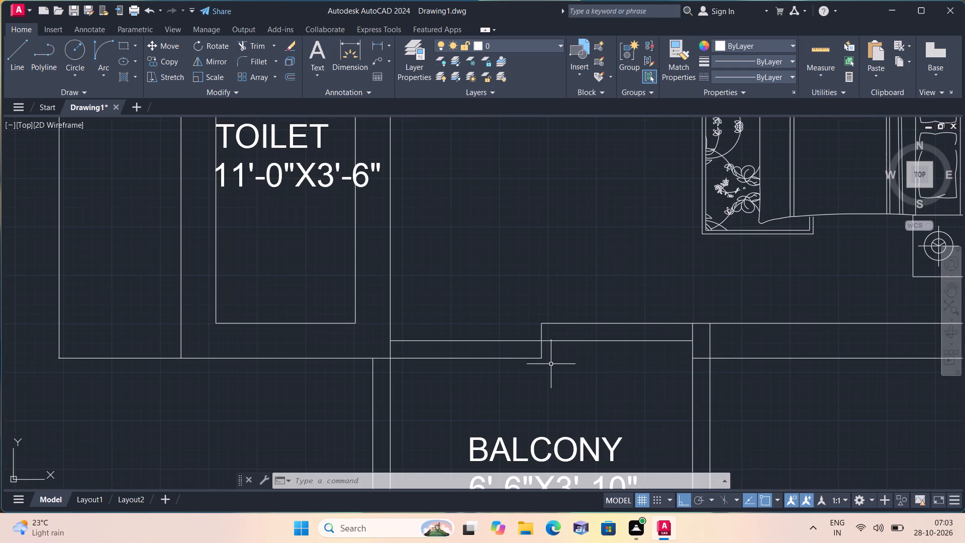
pyautogui.scroll(-1, 551, 364)
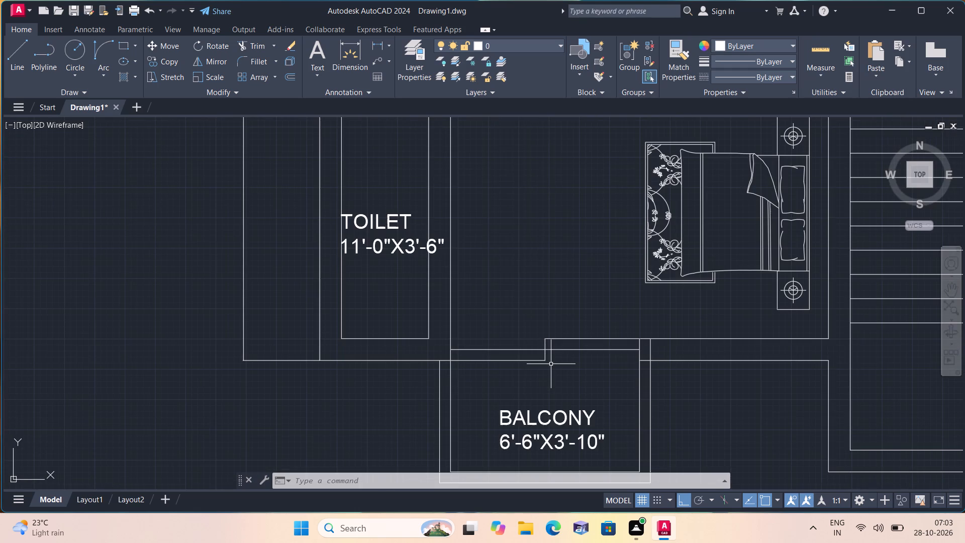
pyautogui.press('l')
pyautogui.press('space')
pyautogui.scroll(2, 549, 364)
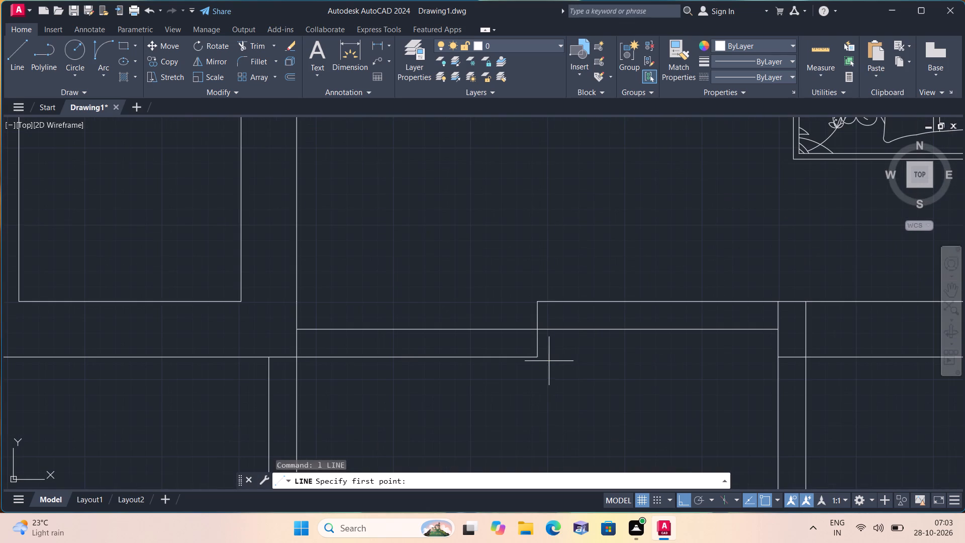
pyautogui.click(539, 356)
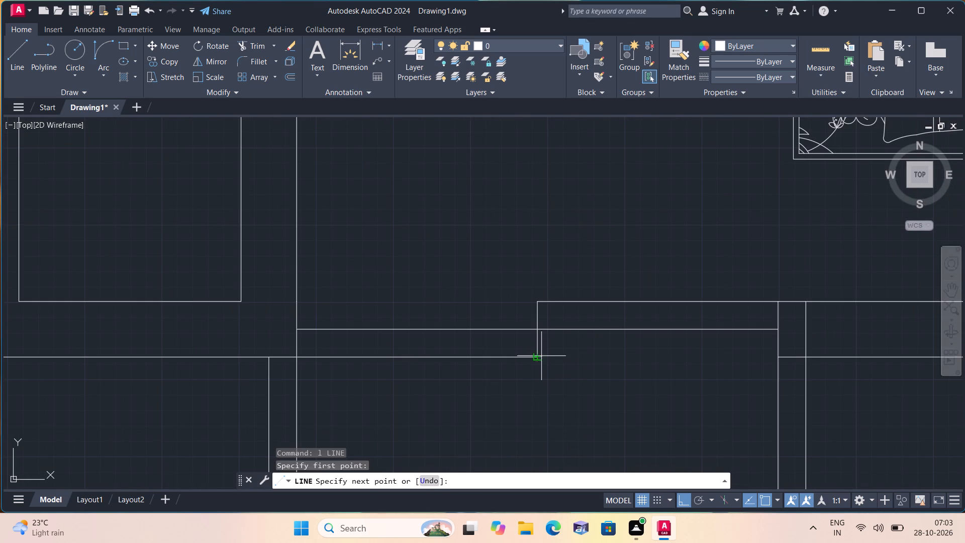
pyautogui.write('6"')
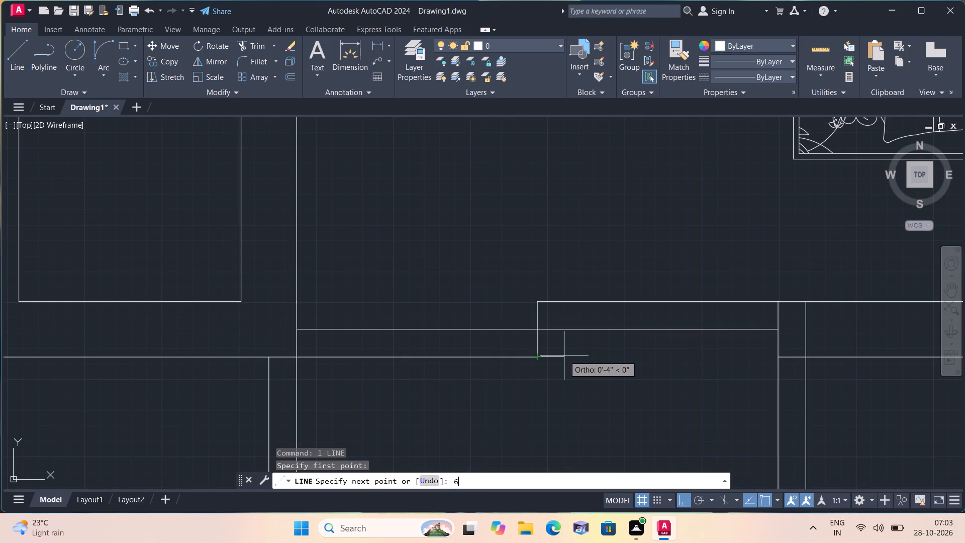
pyautogui.press('space')
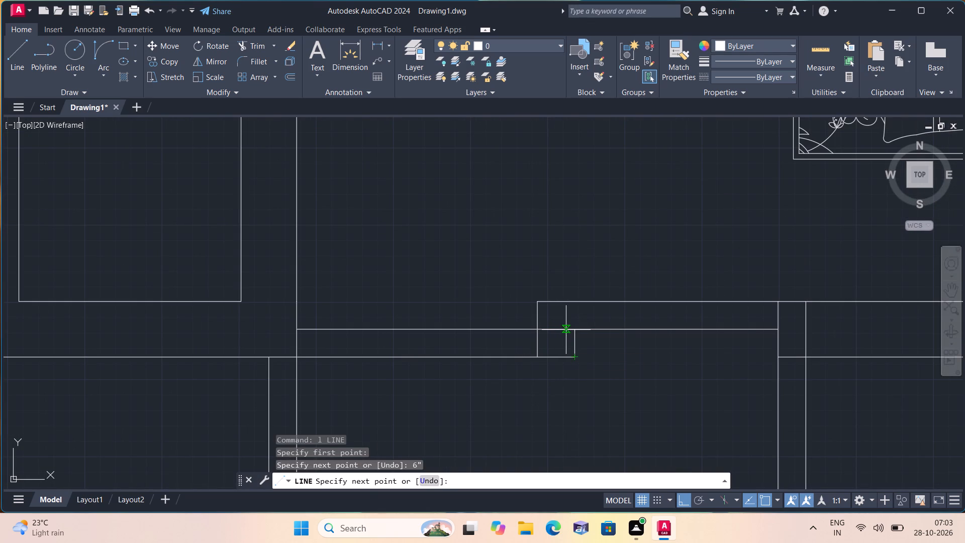
pyautogui.click(575, 330)
pyautogui.press('space')
# Draw a 6" line west from the centre line's bedroom-side end, closed with a line south to the wall's middle line.
pyautogui.press('space')
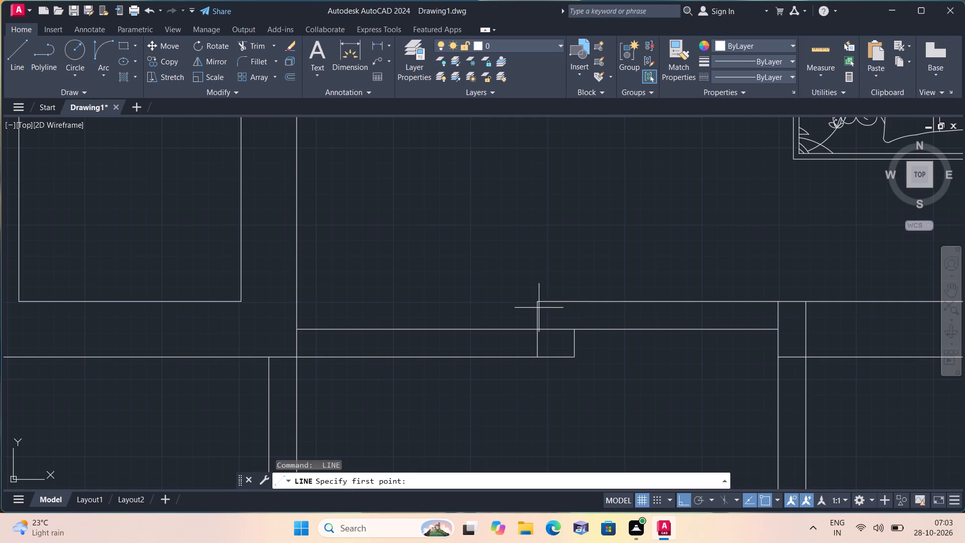
pyautogui.click(537, 301)
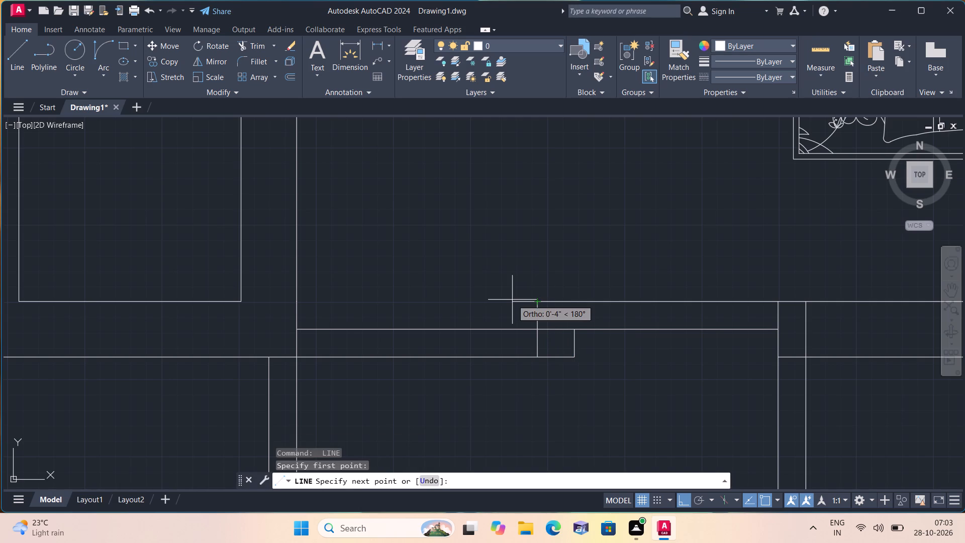
pyautogui.write("6'")
pyautogui.press('BackSpace')
pyautogui.write('"')
pyautogui.press('space')
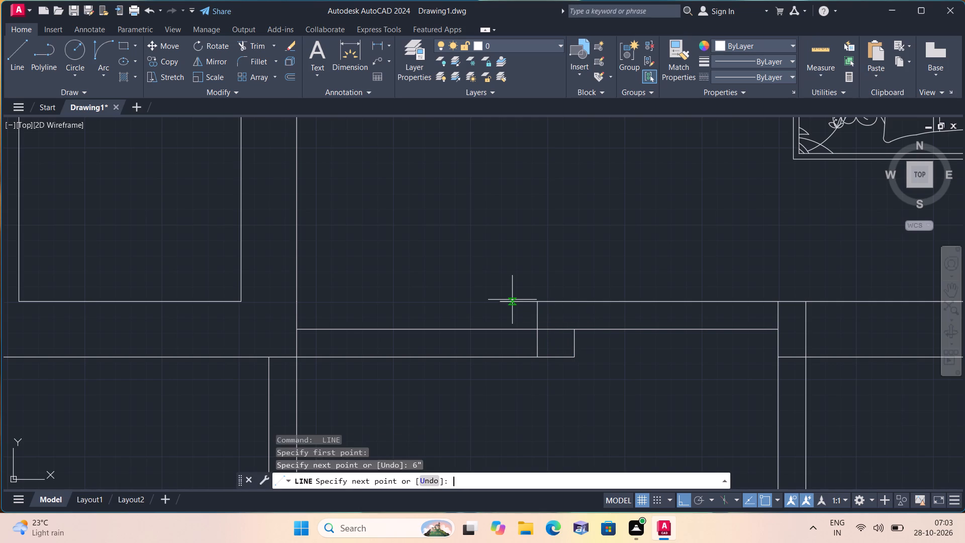
pyautogui.click(503, 329)
pyautogui.press('space')
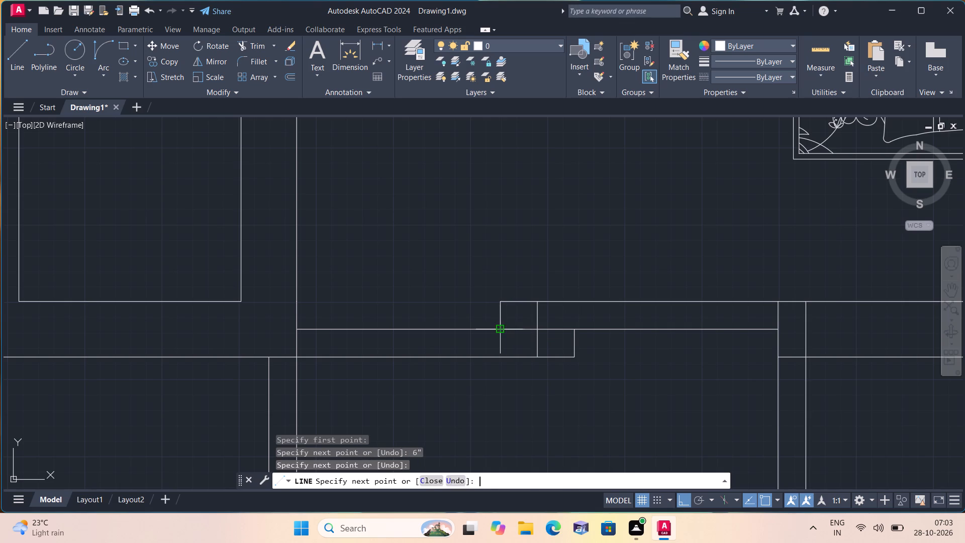
# Trim away both halves of the vertical centre line between the two overlapping sliding door panels.
pyautogui.write('trim')
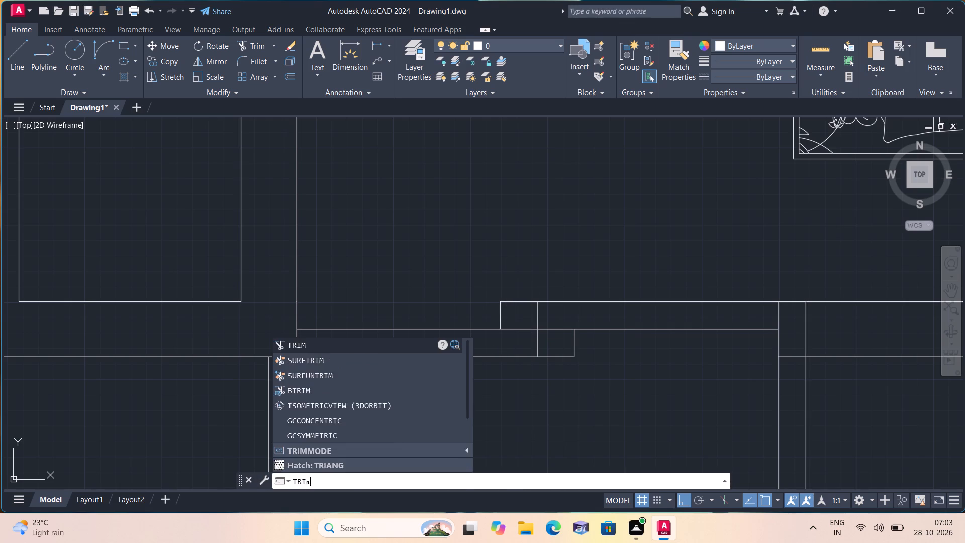
pyautogui.press('space')
pyautogui.click(532, 316)
pyautogui.click(556, 313)
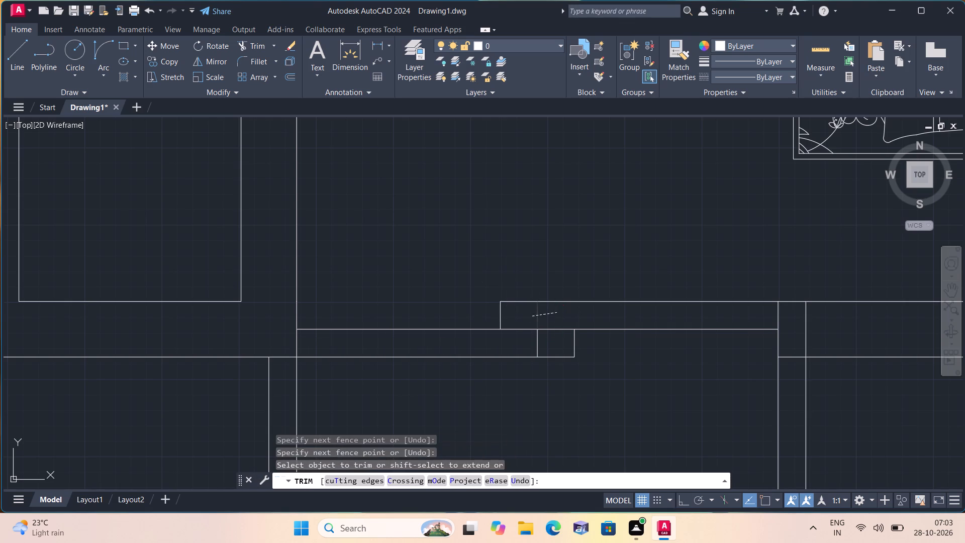
pyautogui.moveTo(539, 341); pyautogui.dragTo(520, 341)
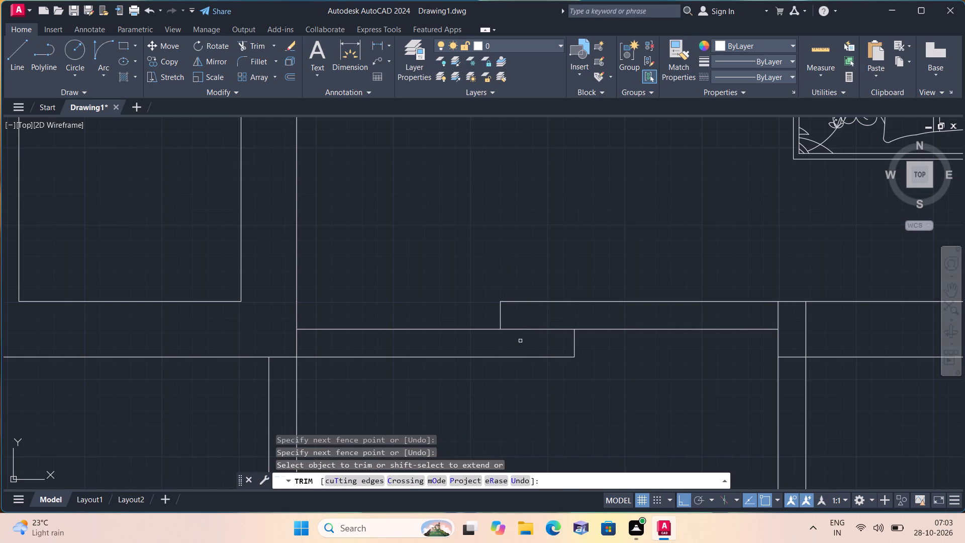
pyautogui.press('space')
# Draw a vertical line across the wall between the 12'-6"X10'-6" bedroom and its 6'-6"X3'-10" balcony, at the balcony's west end.
pyautogui.scroll(-1, 530, 315)
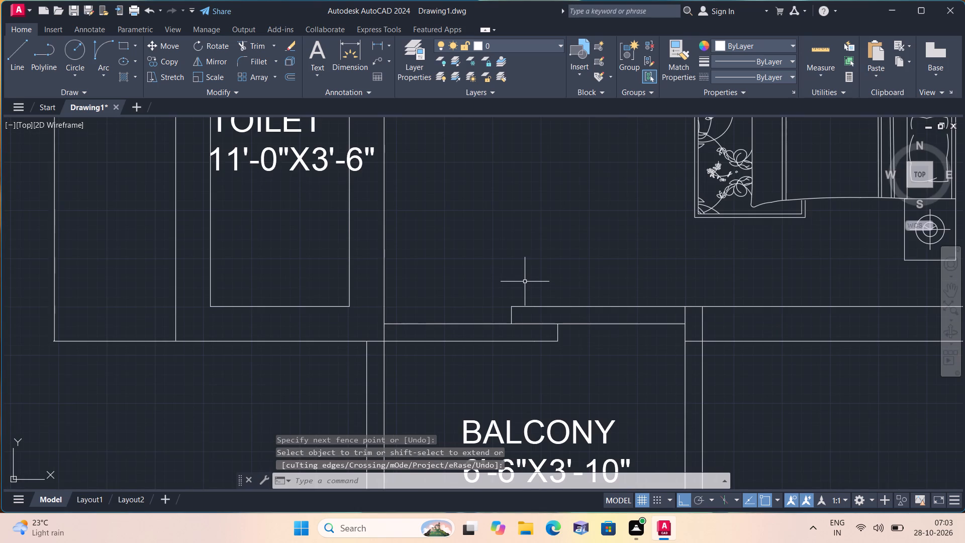
pyautogui.scroll(-2, 560, 274)
pyautogui.middleClick(557, 276)
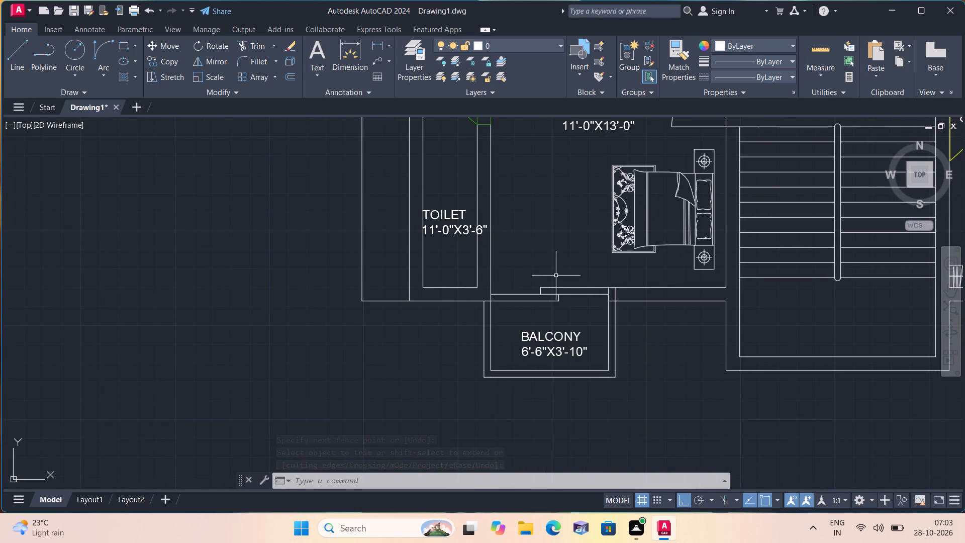
pyautogui.moveTo(556, 276); pyautogui.dragTo(558, 385, button='middle')
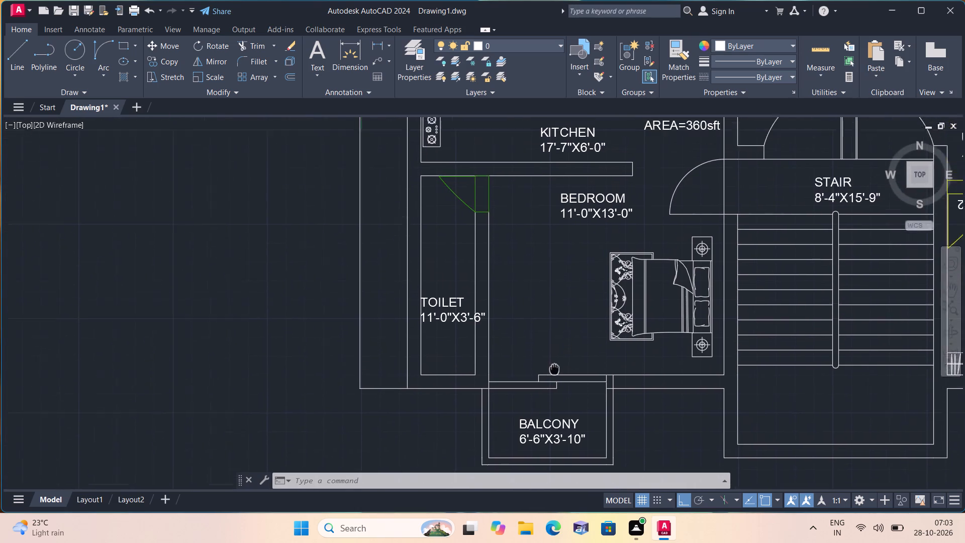
pyautogui.moveTo(558, 385); pyautogui.dragTo(562, 394, button='middle')
pyautogui.moveTo(589, 263); pyautogui.dragTo(556, 331, button='middle')
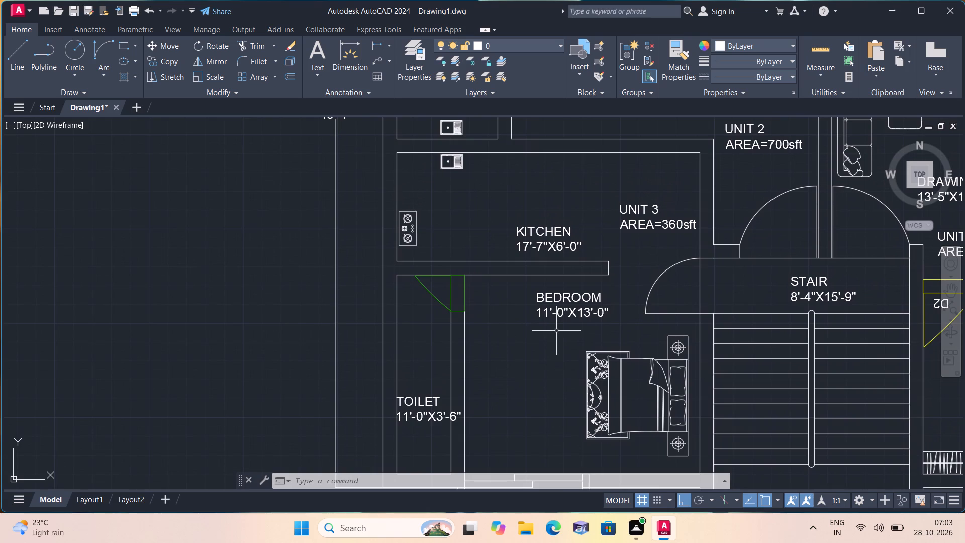
pyautogui.moveTo(580, 295); pyautogui.dragTo(571, 302, button='middle')
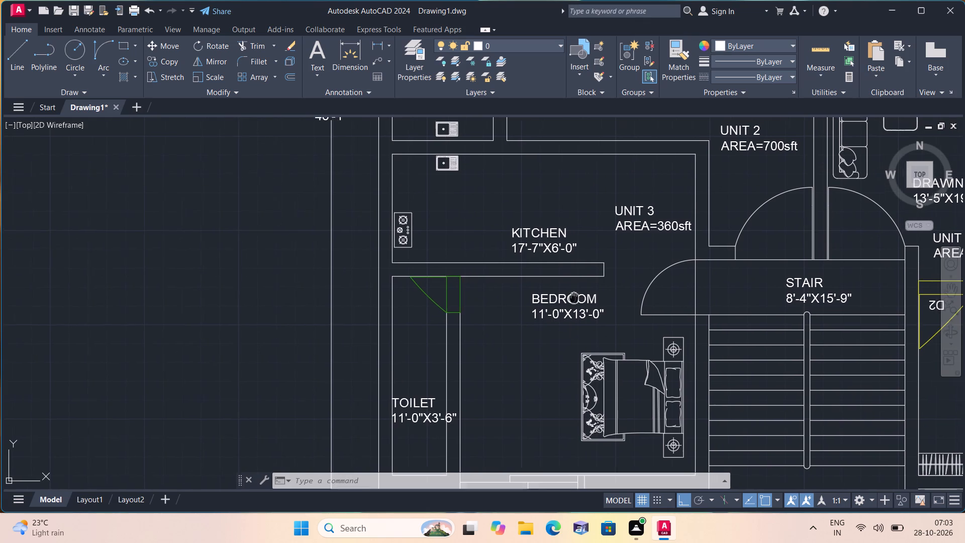
pyautogui.moveTo(571, 302); pyautogui.dragTo(546, 392, button='middle')
pyautogui.moveTo(614, 229); pyautogui.dragTo(520, 439, button='middle')
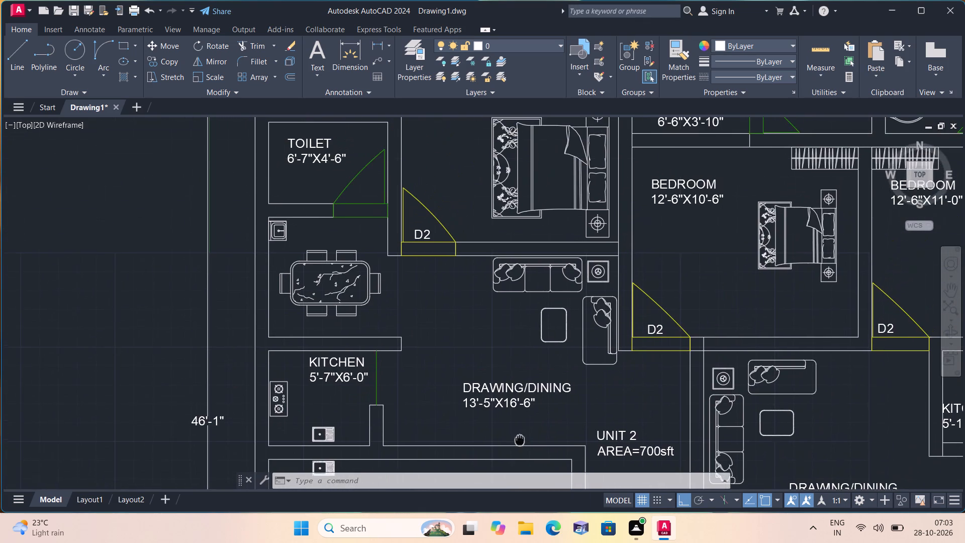
pyautogui.scroll(-1, 667, 222)
pyautogui.moveTo(666, 222); pyautogui.dragTo(480, 366, button='middle')
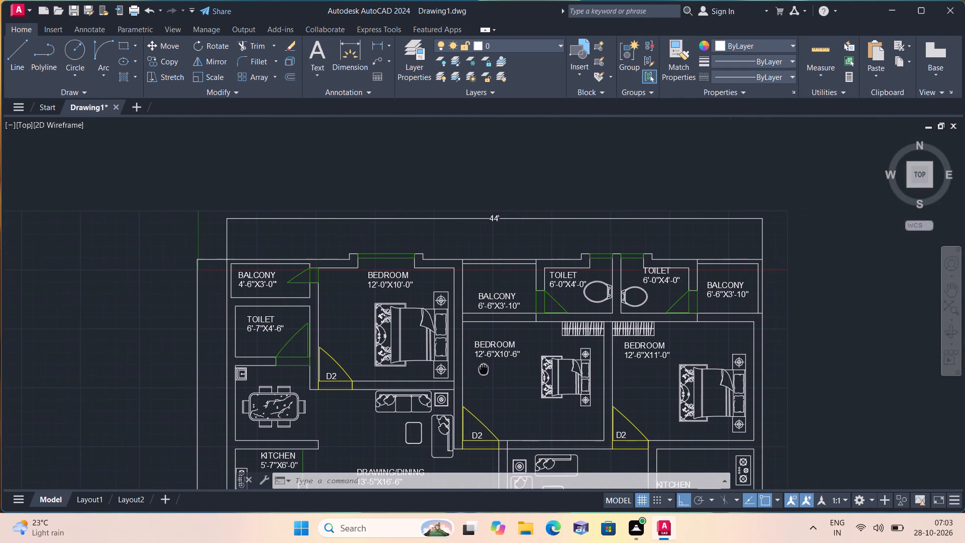
pyautogui.scroll(2, 514, 313)
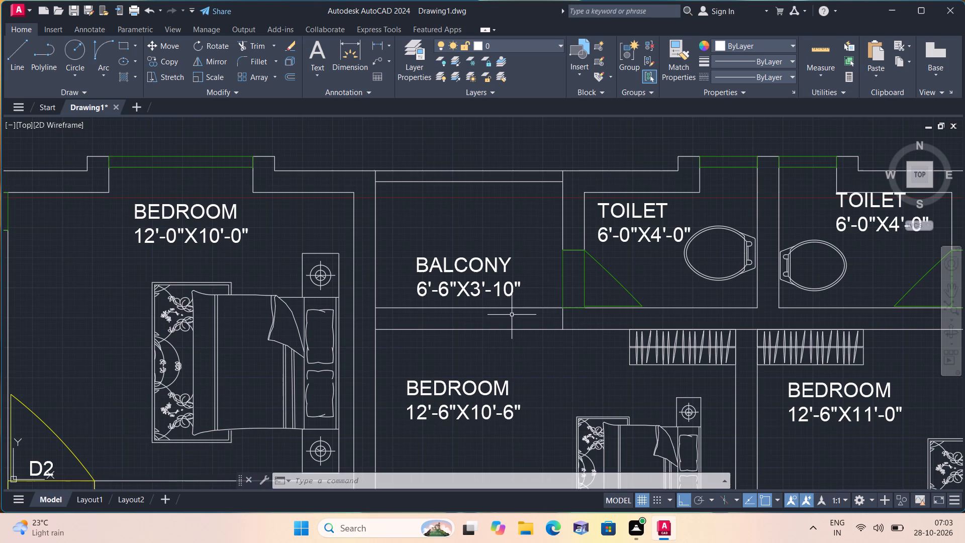
pyautogui.write('l')
pyautogui.press('space')
pyautogui.scroll(1, 435, 317)
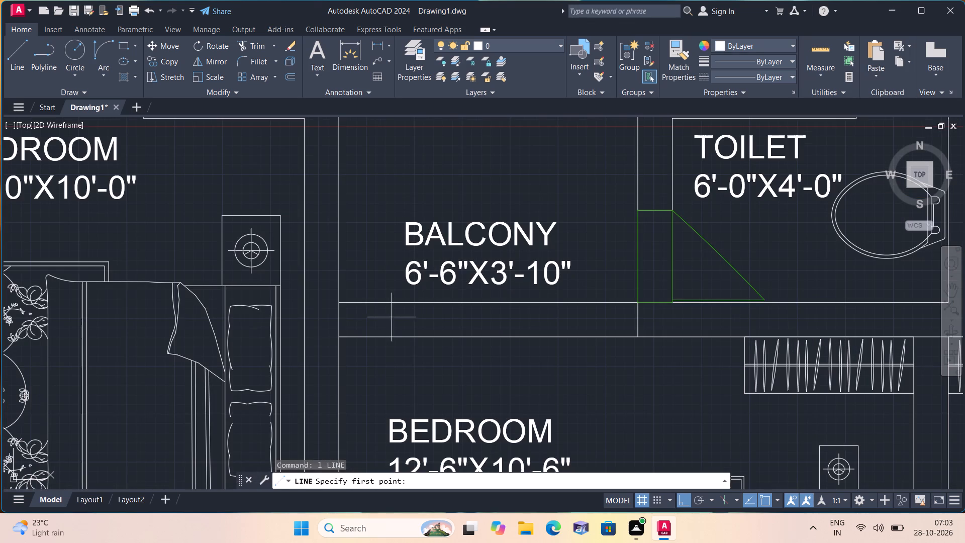
pyautogui.click(340, 305)
pyautogui.click(338, 340)
pyautogui.press('space')
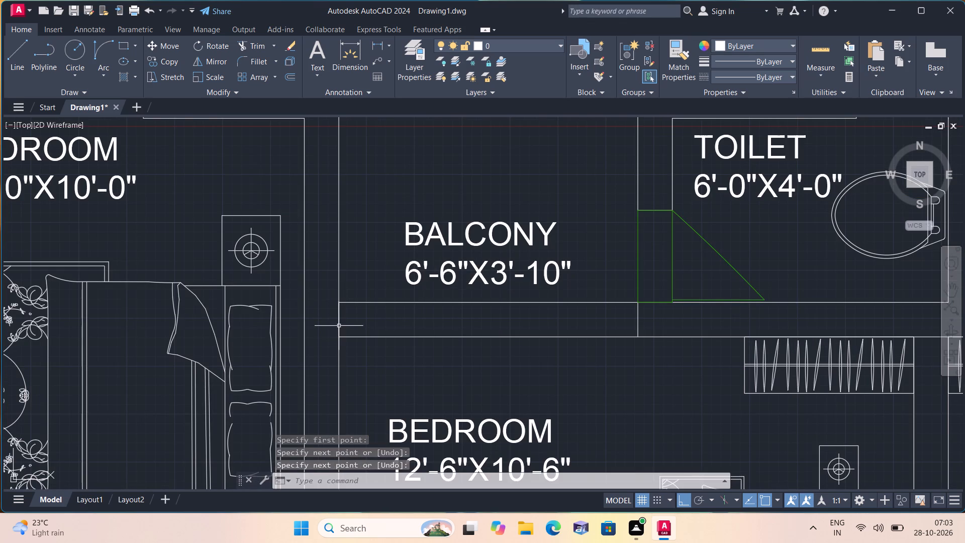
# Draw a horizontal middle line through the bedroom–balcony wall, from the west end line's midpoint to the east end line's midpoint.
pyautogui.press('space')
pyautogui.click(338, 320)
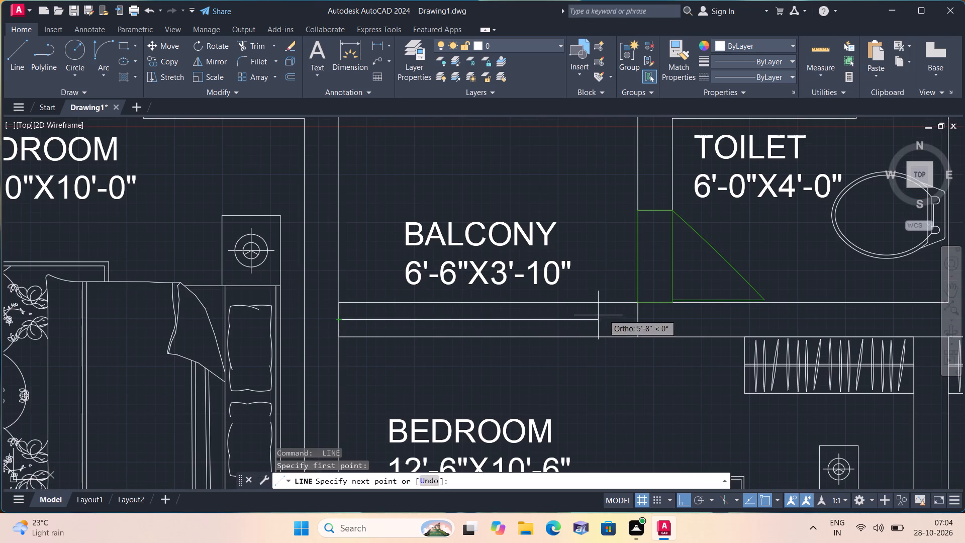
pyautogui.click(637, 317)
pyautogui.press('space')
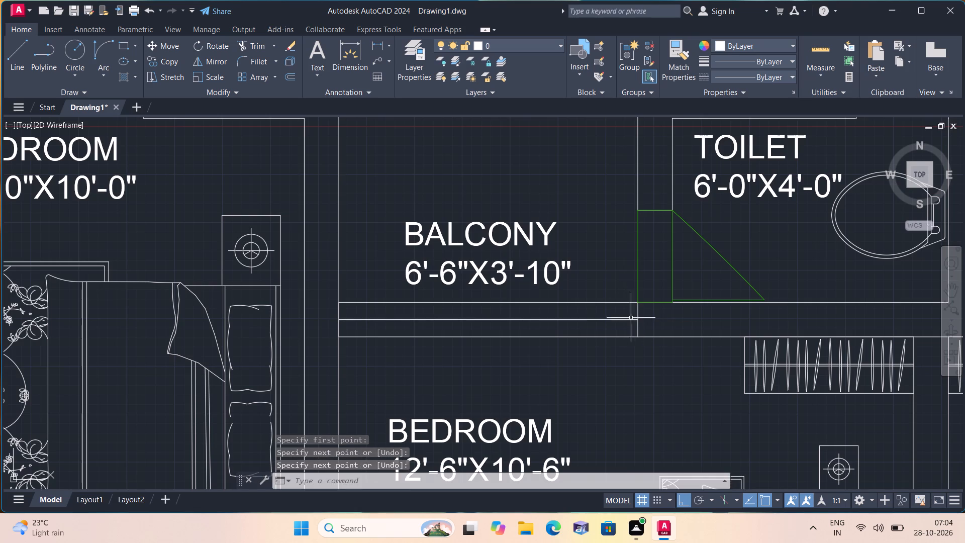
# Erase the short vertical line across the wall at the 6'-6"X3'-10" balcony's west end.
pyautogui.scroll(1, 376, 332)
pyautogui.scroll(1, 334, 332)
pyautogui.click(306, 320)
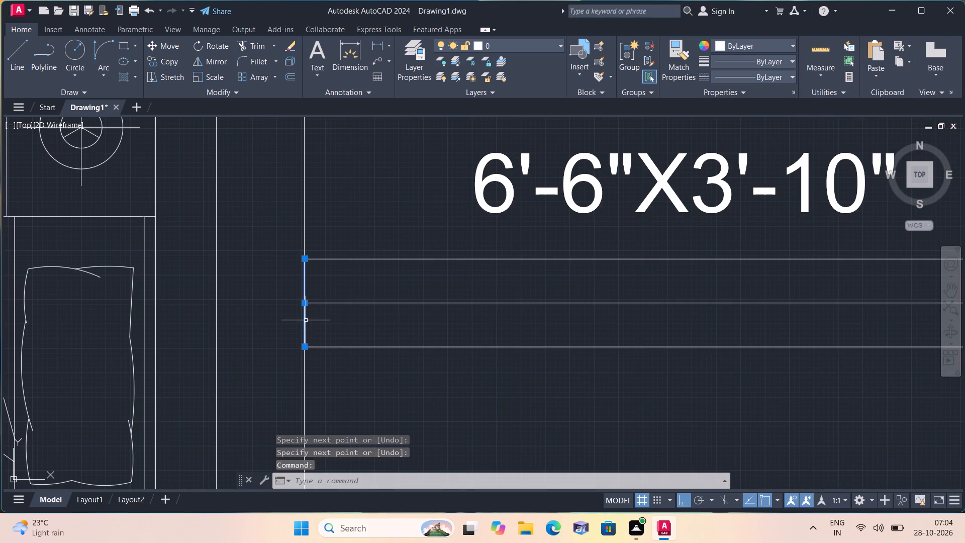
pyautogui.press('Delete')
pyautogui.press('space')
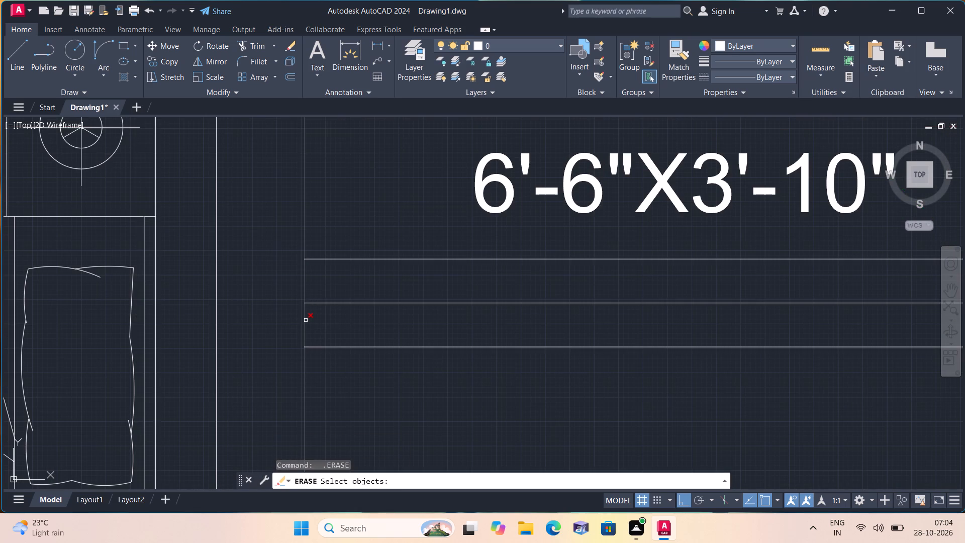
pyautogui.scroll(-1, 440, 391)
pyautogui.press('Escape')
pyautogui.scroll(-1, 440, 391)
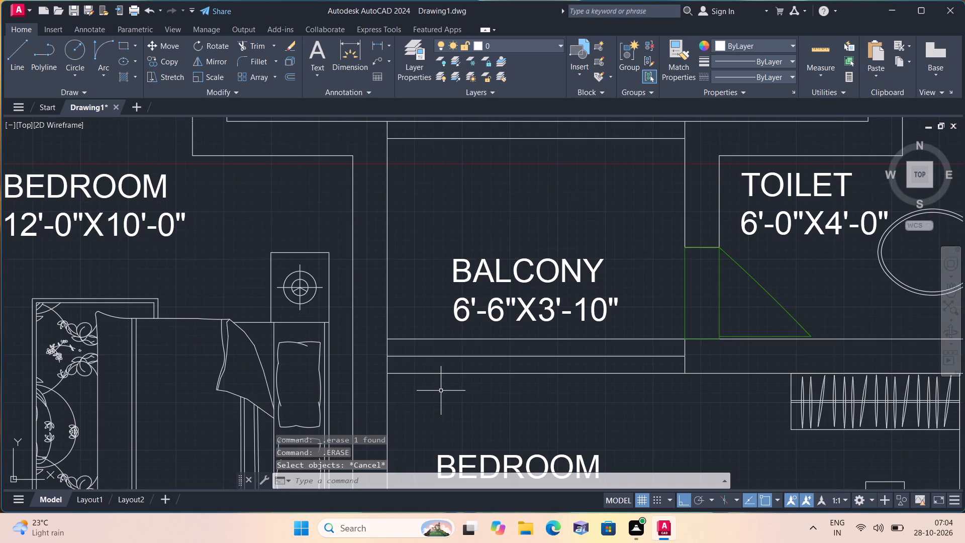
# Draw a vertical centre line across the wall from the middle line's midpoint, one segment to the balcony side and one to the bedroom side.
pyautogui.press('l')
pyautogui.press('space')
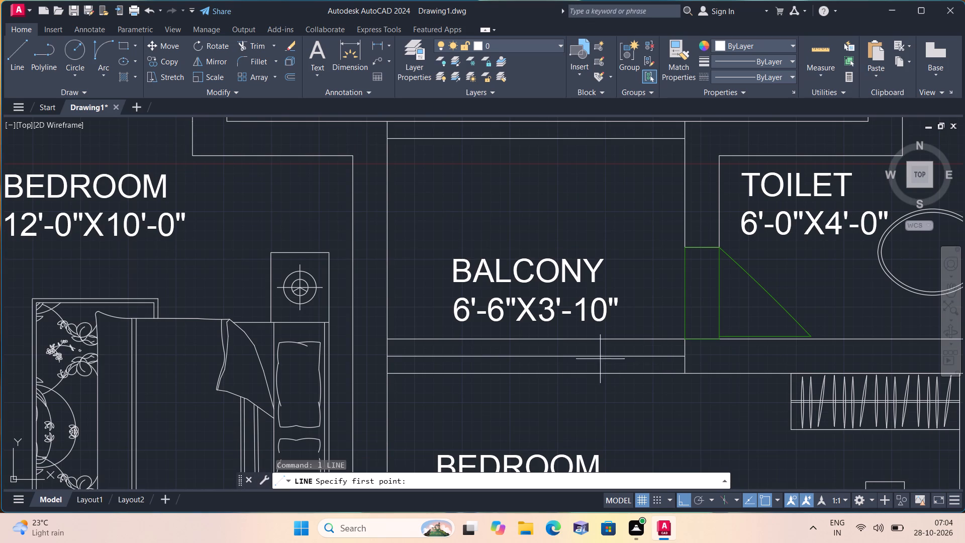
pyautogui.click(537, 356)
pyautogui.click(537, 342)
pyautogui.press('space')
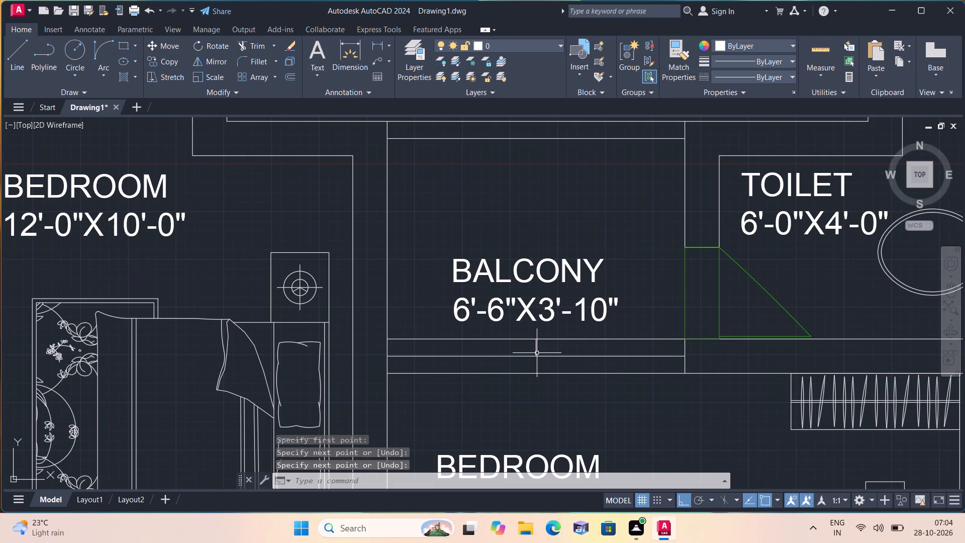
pyautogui.press('space')
pyautogui.click(536, 353)
pyautogui.click(537, 373)
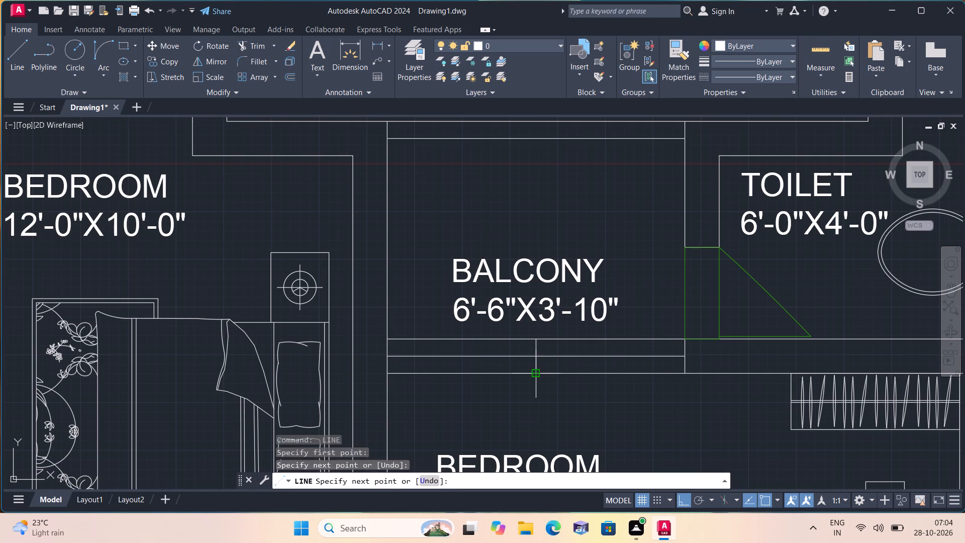
pyautogui.press('space')
# Trim the bedroom-side wall line east of the centre line and the balcony-side wall line west of it.
pyautogui.write('trim')
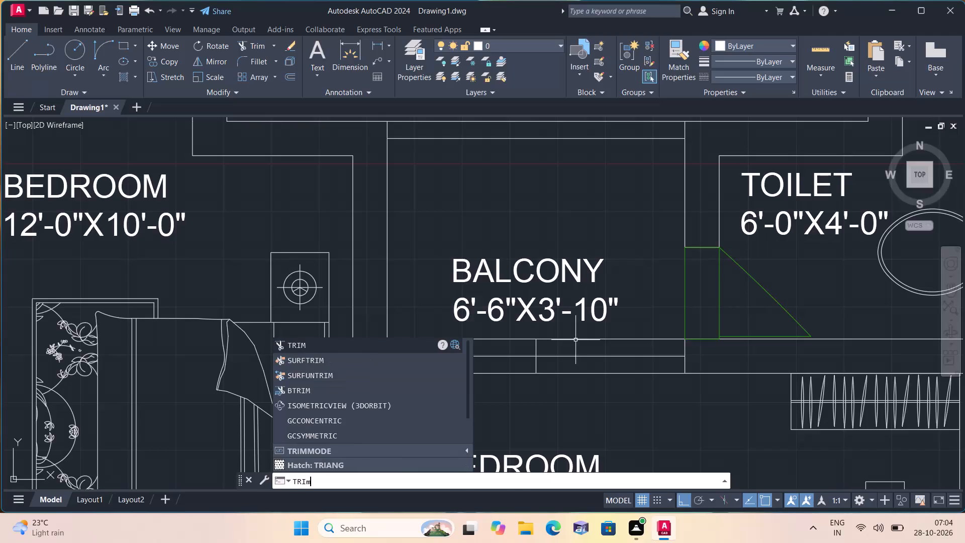
pyautogui.press('space')
pyautogui.moveTo(574, 369); pyautogui.dragTo(568, 393)
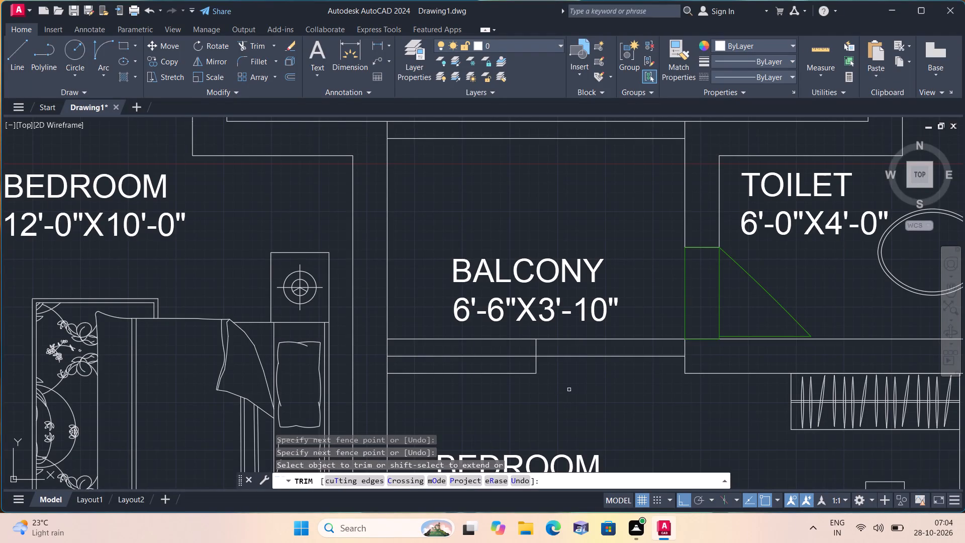
pyautogui.moveTo(503, 343); pyautogui.dragTo(498, 332)
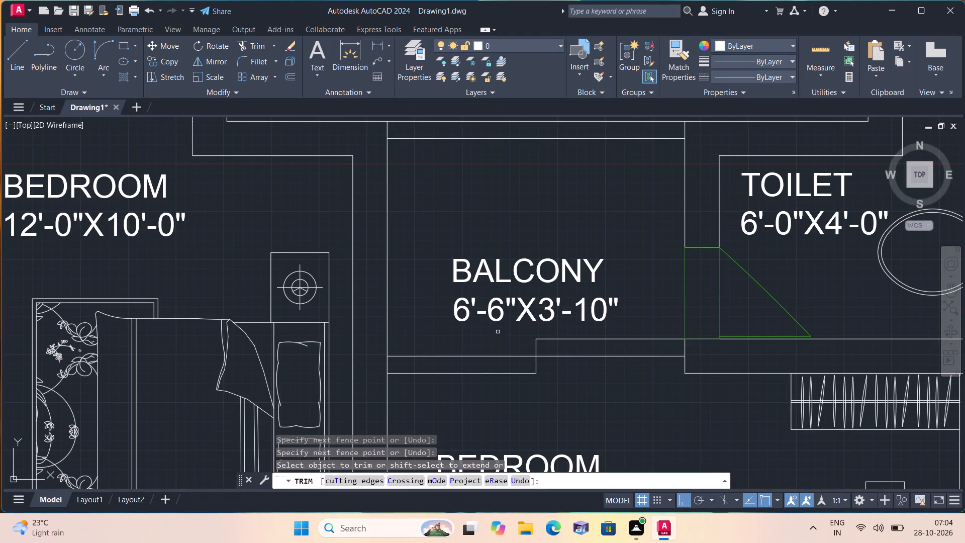
pyautogui.click(498, 332)
pyautogui.press('space')
pyautogui.click(503, 337)
pyautogui.scroll(-1, 521, 347)
pyautogui.press('Escape')
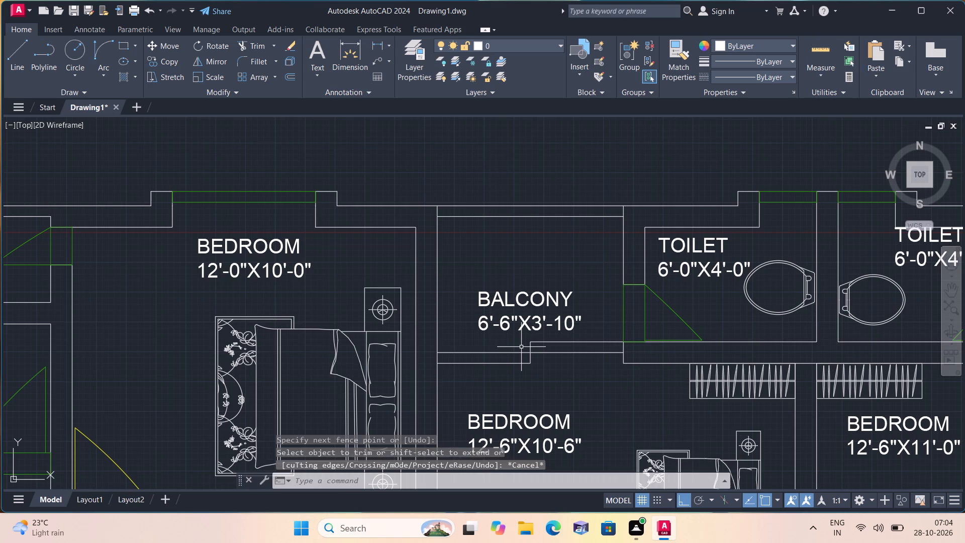
# Draw a 6" line east from the centre line's bedroom-side end, closed with a line north to the wall's middle line.
pyautogui.press('l')
pyautogui.press('space')
pyautogui.scroll(2, 539, 364)
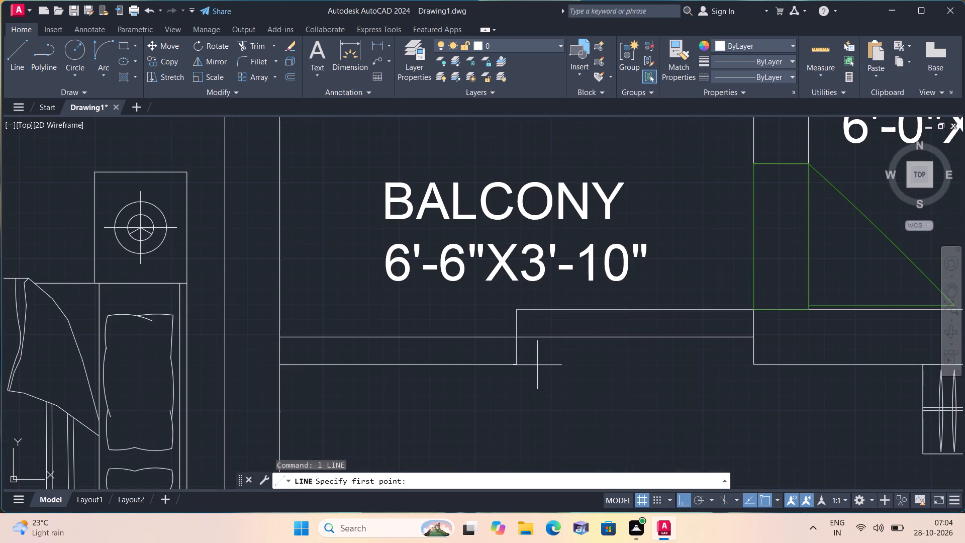
pyautogui.click(516, 364)
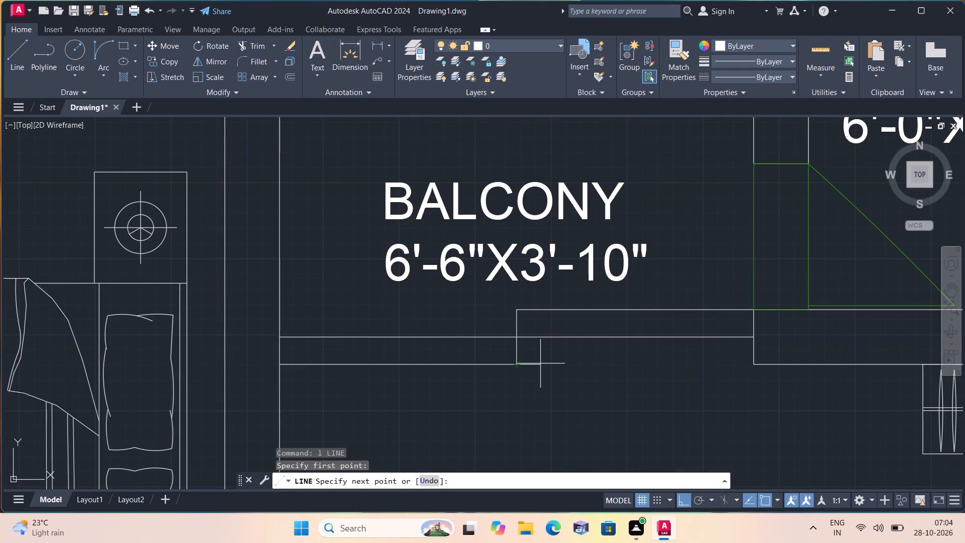
pyautogui.write('6"')
pyautogui.press('space')
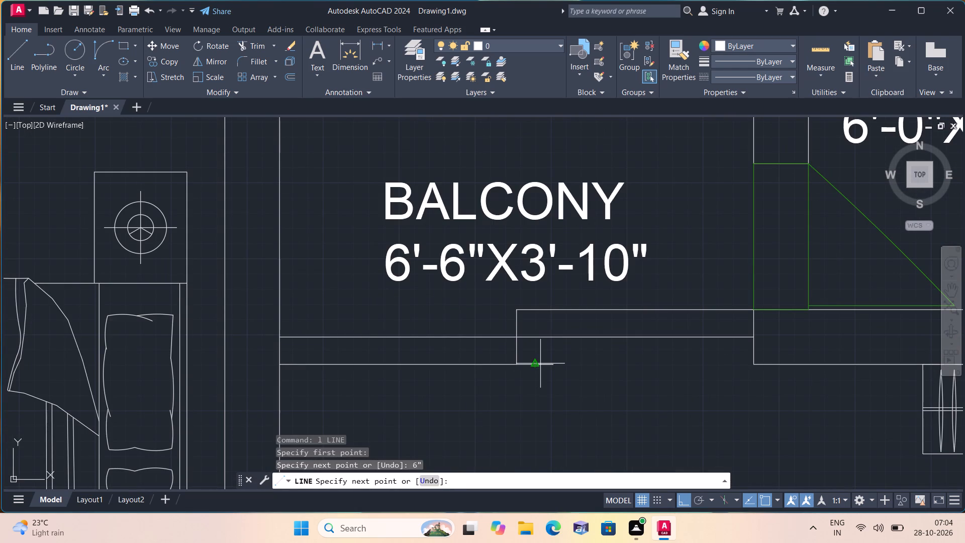
pyautogui.scroll(1, 534, 347)
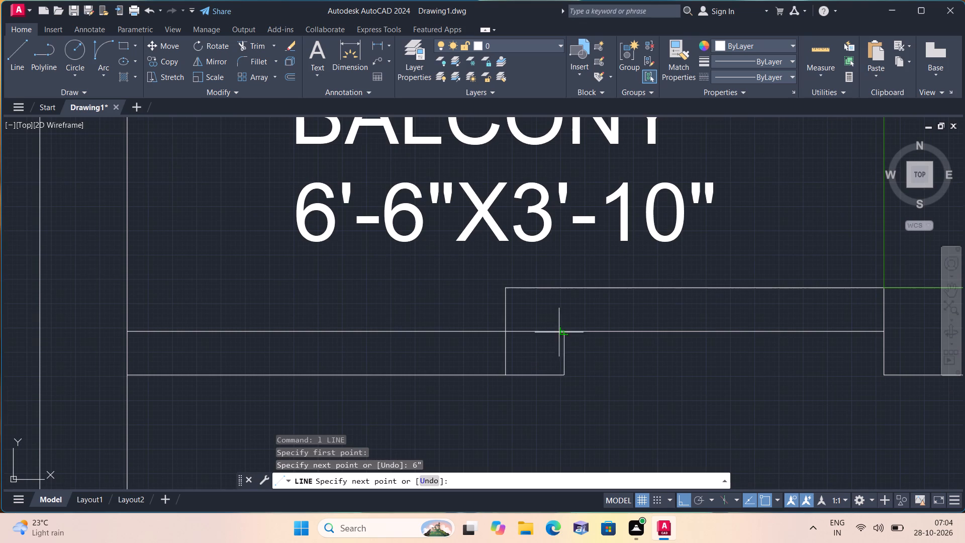
pyautogui.click(562, 332)
pyautogui.press('space')
# Draw a 6" line west from the centre line's balcony-side end, closed with a line south to the wall's middle line.
pyautogui.scroll(1, 532, 318)
pyautogui.press('space')
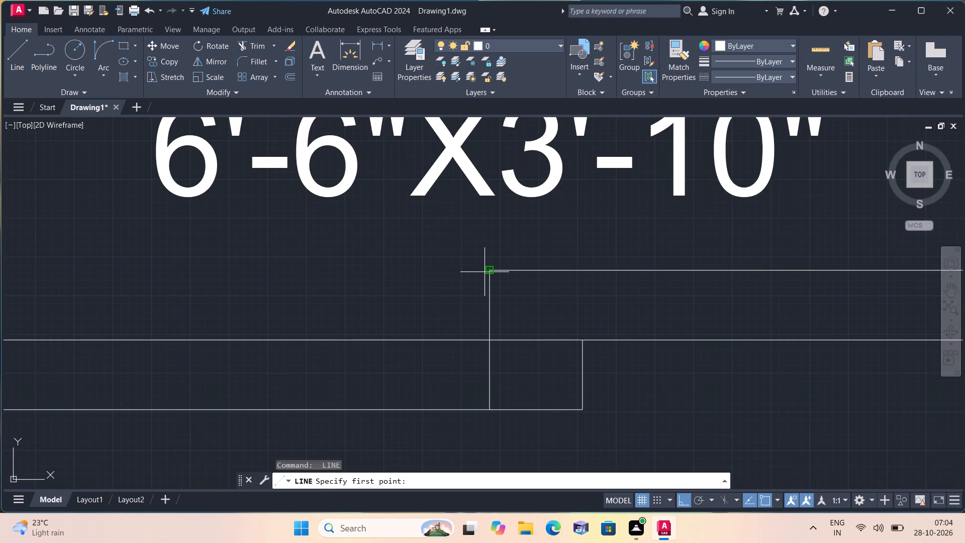
pyautogui.click(492, 269)
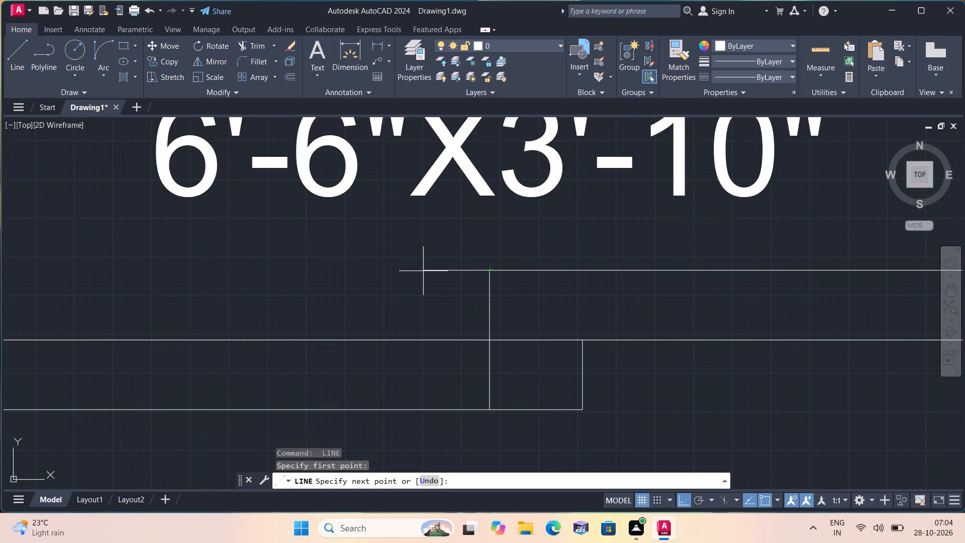
pyautogui.press('6')
pyautogui.write('"')
pyautogui.press('space')
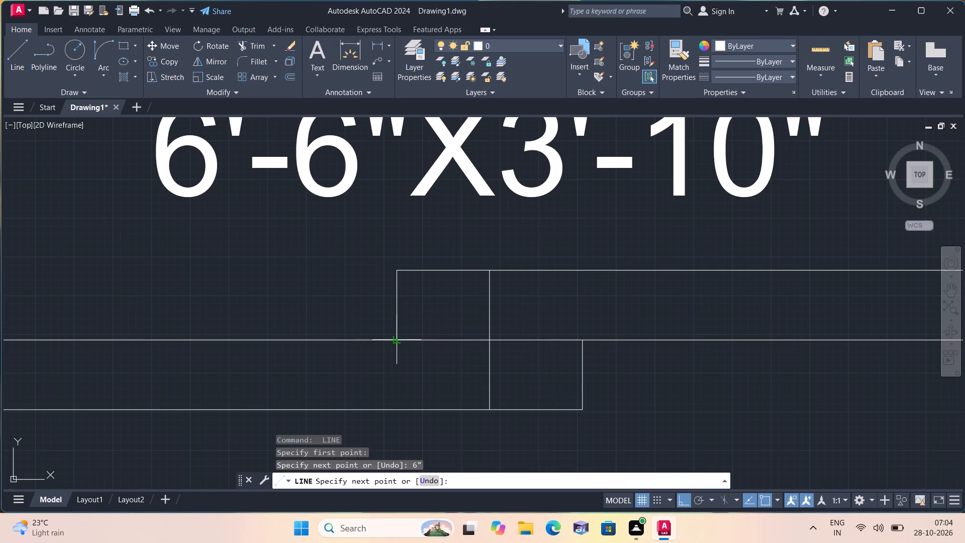
pyautogui.click(395, 341)
pyautogui.press('space')
# Trim away both halves of the vertical centre line between the two overlapping sliding door panels.
pyautogui.scroll(-2, 422, 363)
pyautogui.write('tr')
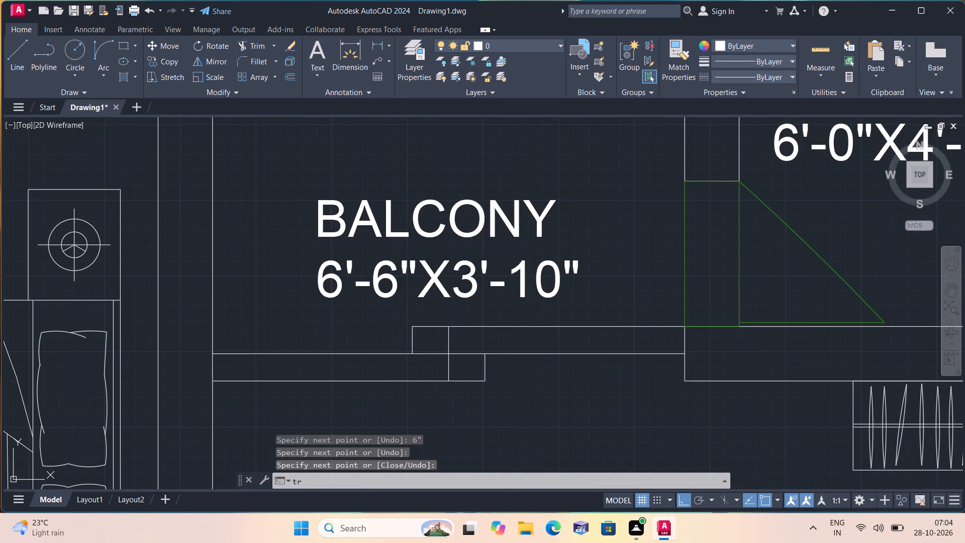
pyautogui.write('im')
pyautogui.press('space')
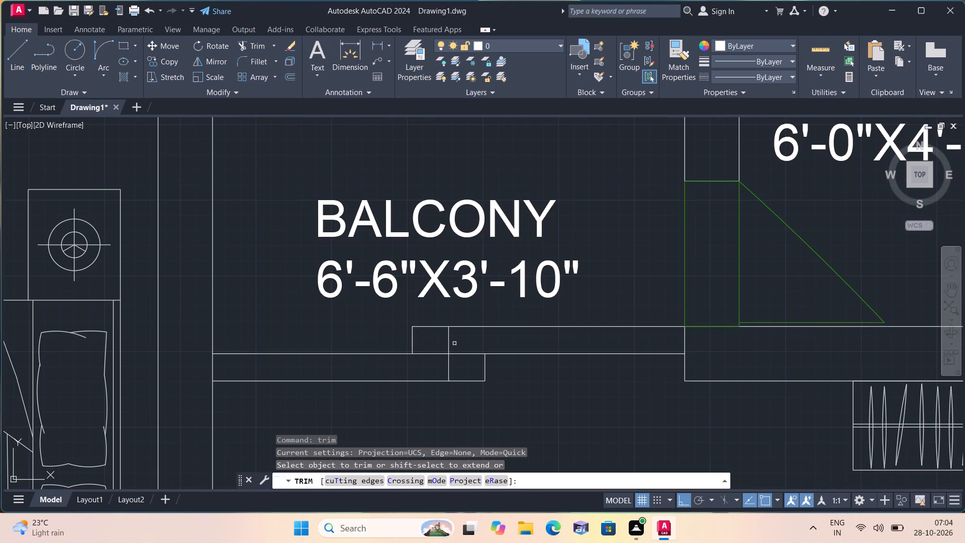
pyautogui.moveTo(452, 342); pyautogui.dragTo(438, 338)
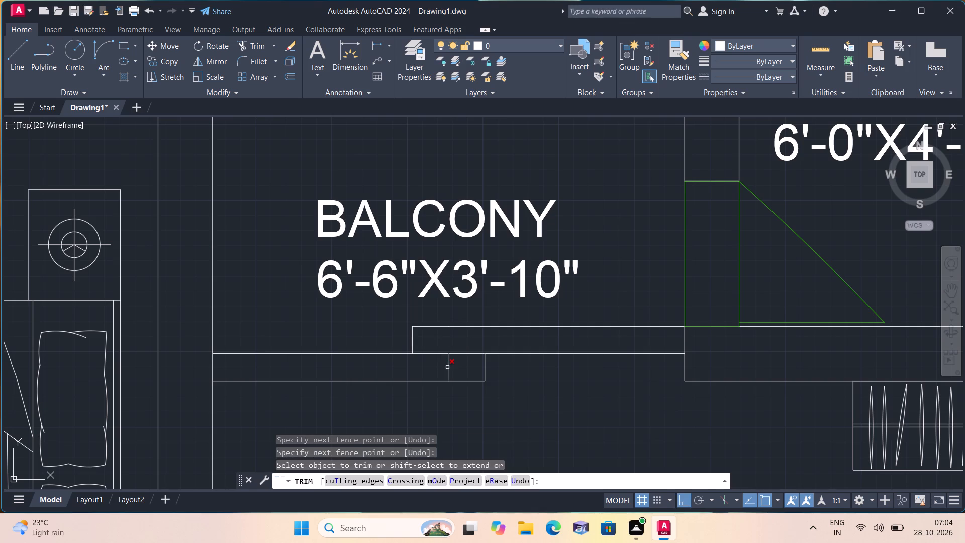
pyautogui.moveTo(447, 367); pyautogui.dragTo(460, 368)
pyautogui.scroll(-1, 460, 367)
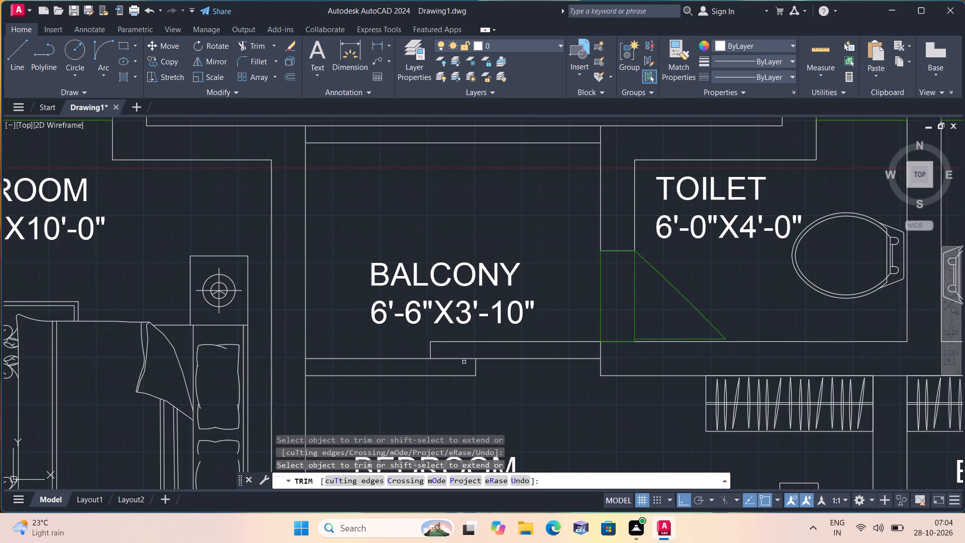
pyautogui.press('Escape')
pyautogui.scroll(-1, 492, 359)
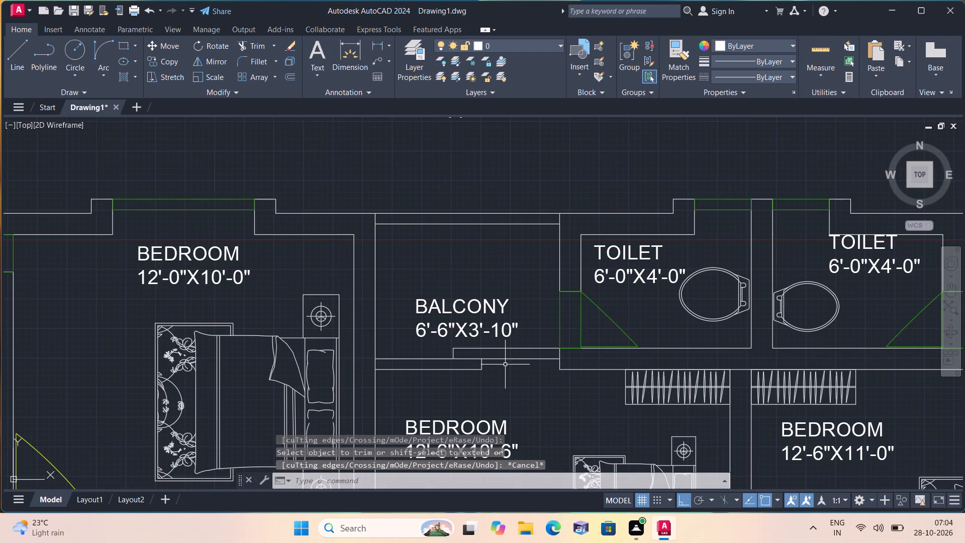
# Draw a vertical line across the wall between the 12'-6"X11'-0" bedroom and its 6'-0"X4'-0" toilet, just east of the wardrobe.
pyautogui.scroll(-1, 500, 364)
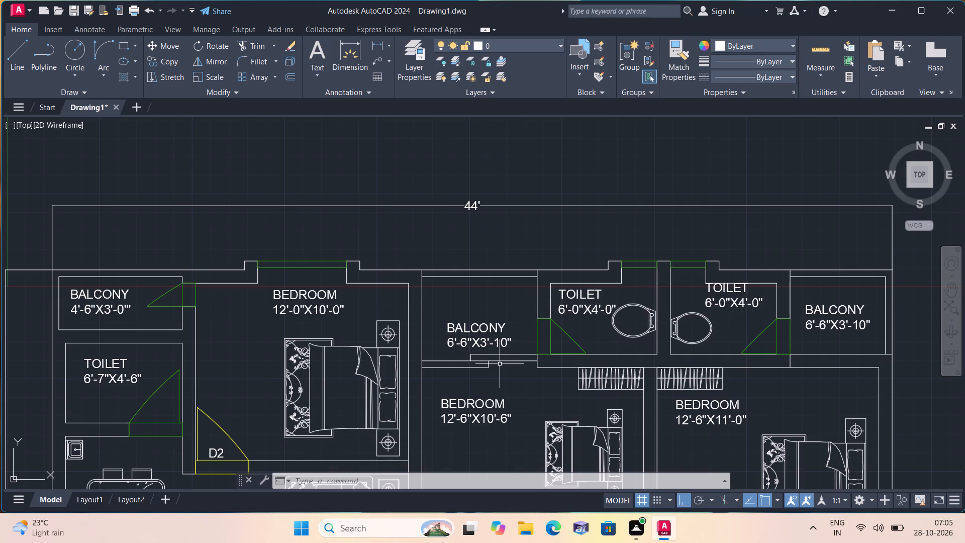
pyautogui.scroll(-1, 505, 345)
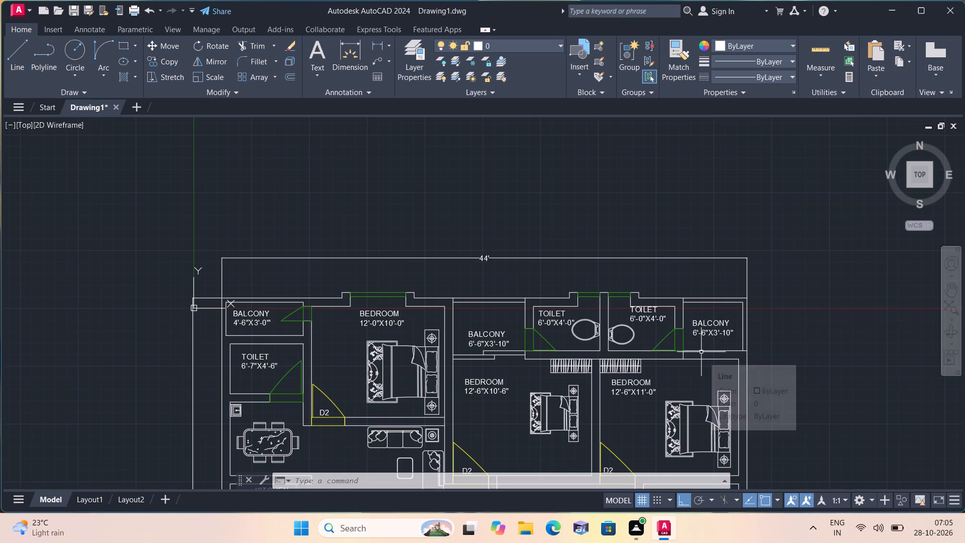
pyautogui.scroll(1, 701, 351)
pyautogui.moveTo(699, 351); pyautogui.dragTo(699, 351, button='middle')
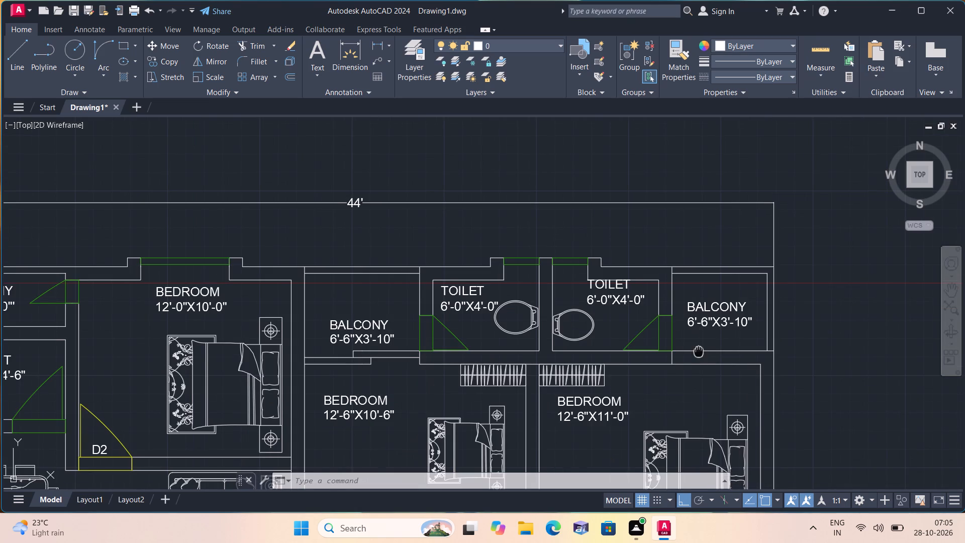
pyautogui.moveTo(699, 351); pyautogui.dragTo(662, 393, button='middle')
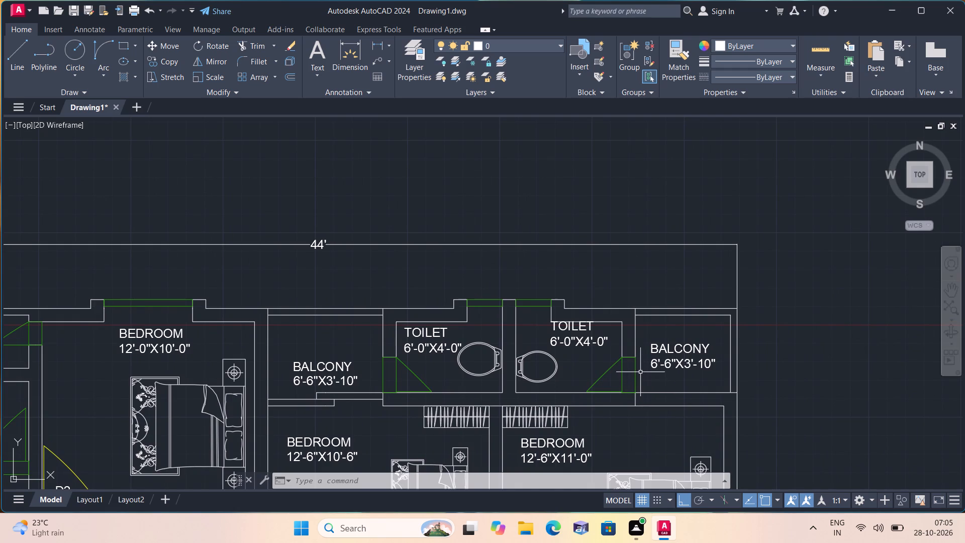
pyautogui.press('l')
pyautogui.press('space')
pyautogui.scroll(2, 593, 411)
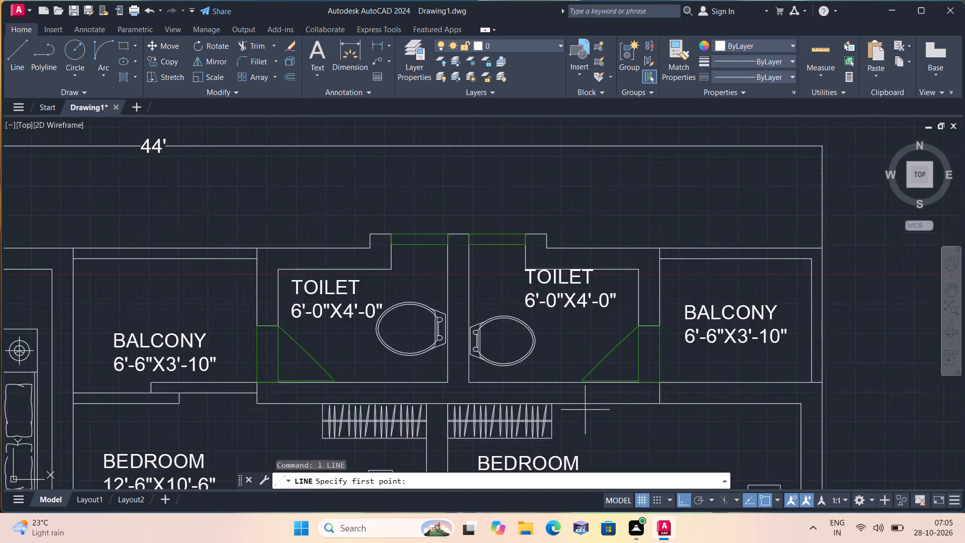
pyautogui.scroll(2, 555, 402)
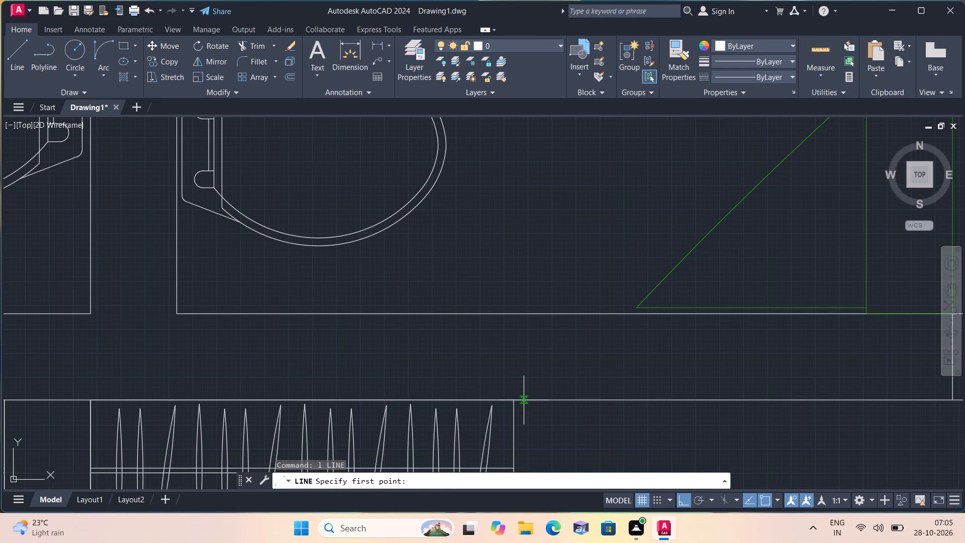
pyautogui.click(524, 400)
pyautogui.click(528, 313)
pyautogui.press('space')
pyautogui.scroll(-1, 554, 346)
# Draw the west door panel line from the new vertical's midpoint east along mid-wall, extended 6" past the centre vertical and closed south.
pyautogui.moveTo(553, 346); pyautogui.dragTo(552, 346, button='middle')
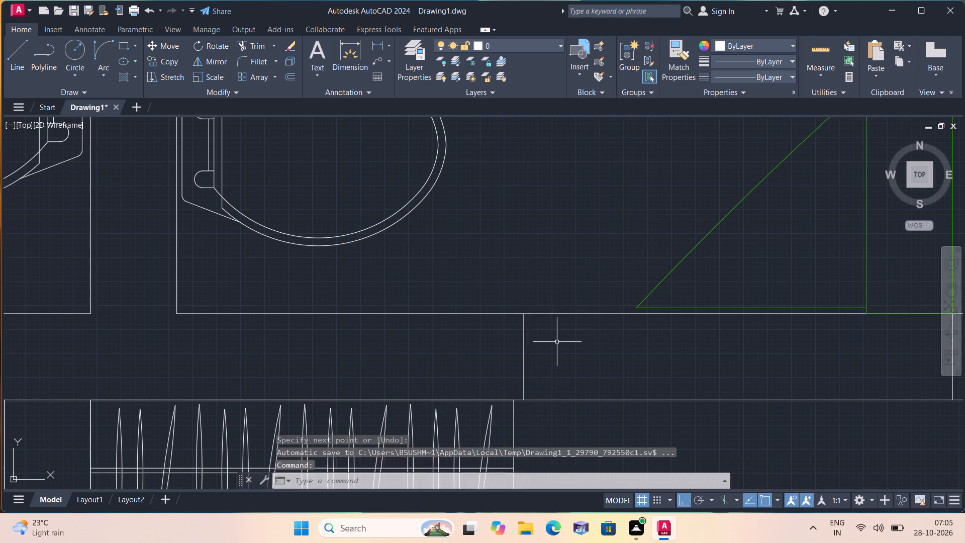
pyautogui.moveTo(552, 346); pyautogui.dragTo(447, 355, button='middle')
pyautogui.scroll(-2, 460, 356)
pyautogui.scroll(2, 443, 354)
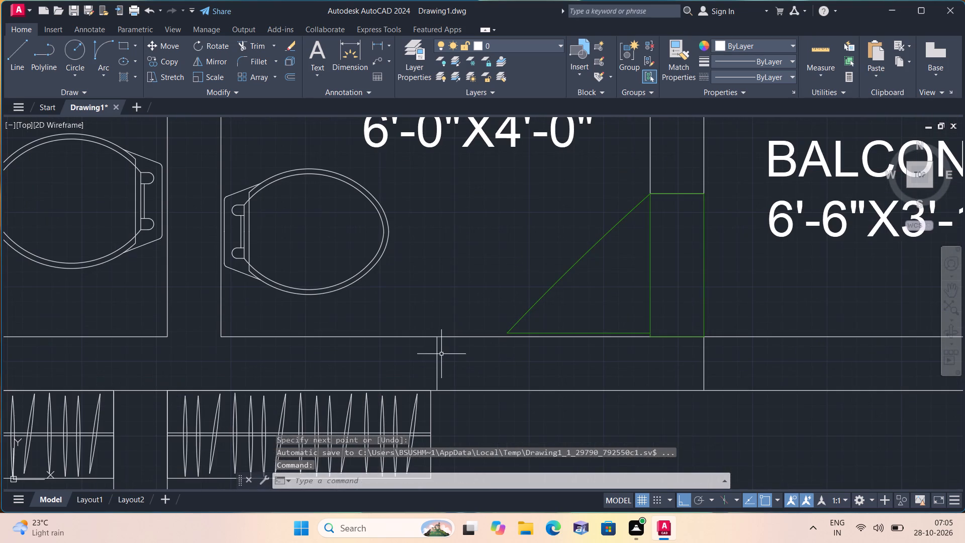
pyautogui.press('space')
pyautogui.click(437, 363)
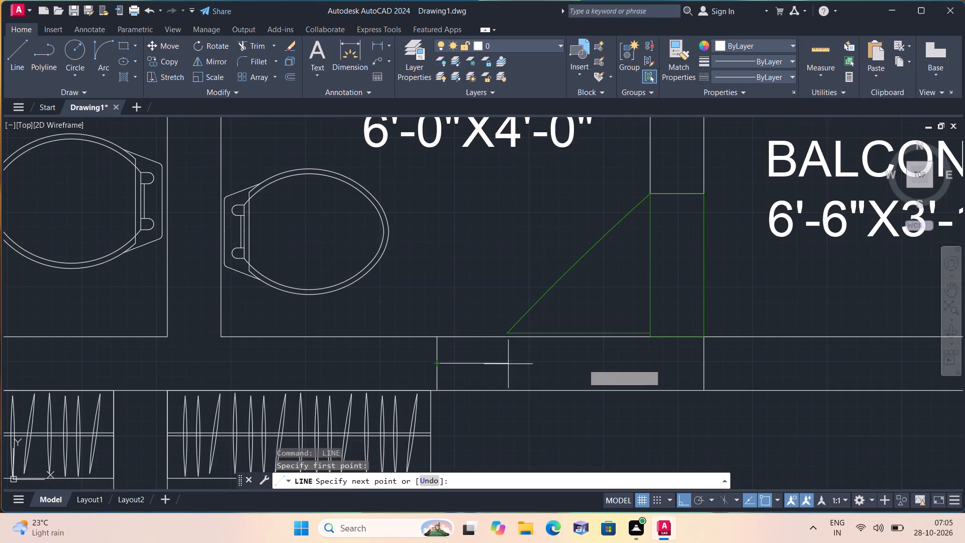
pyautogui.click(710, 362)
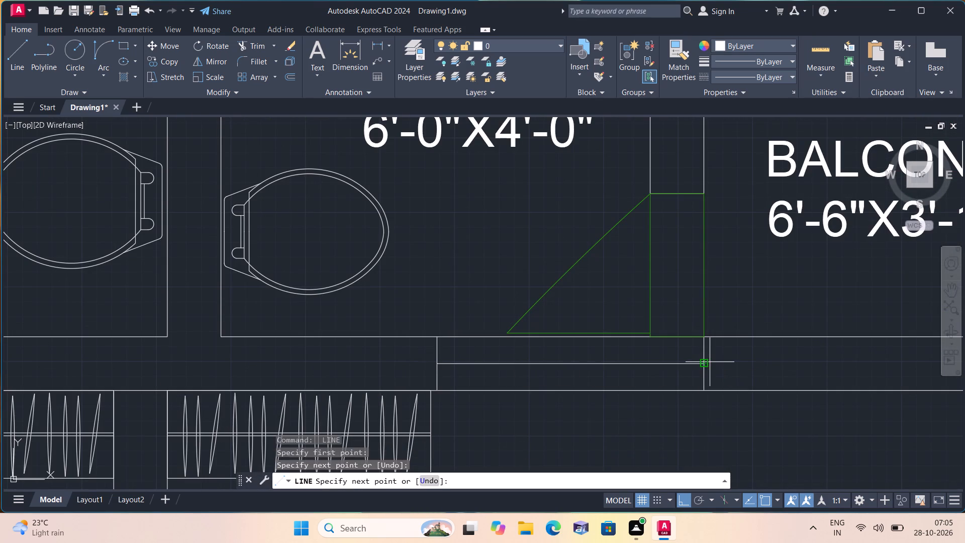
pyautogui.press('6')
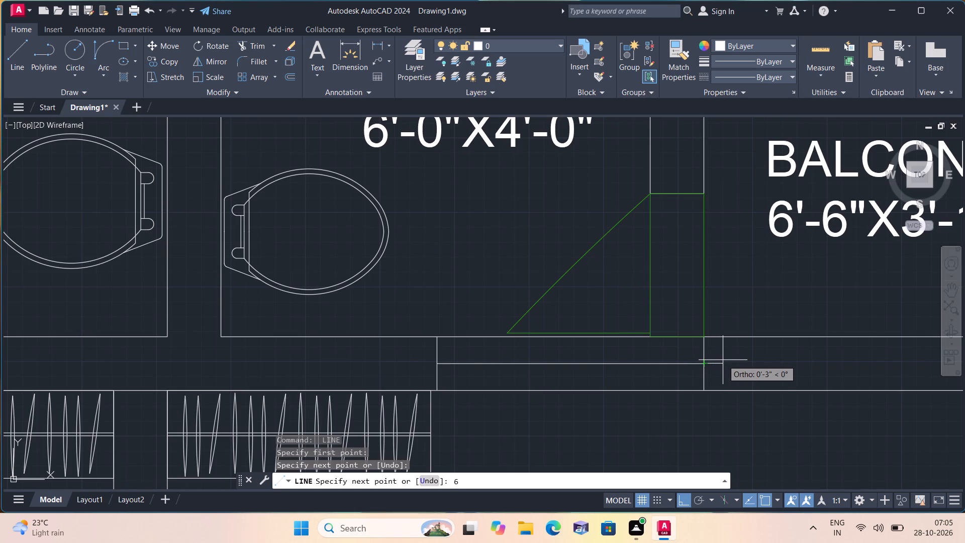
pyautogui.write('"')
pyautogui.press('space')
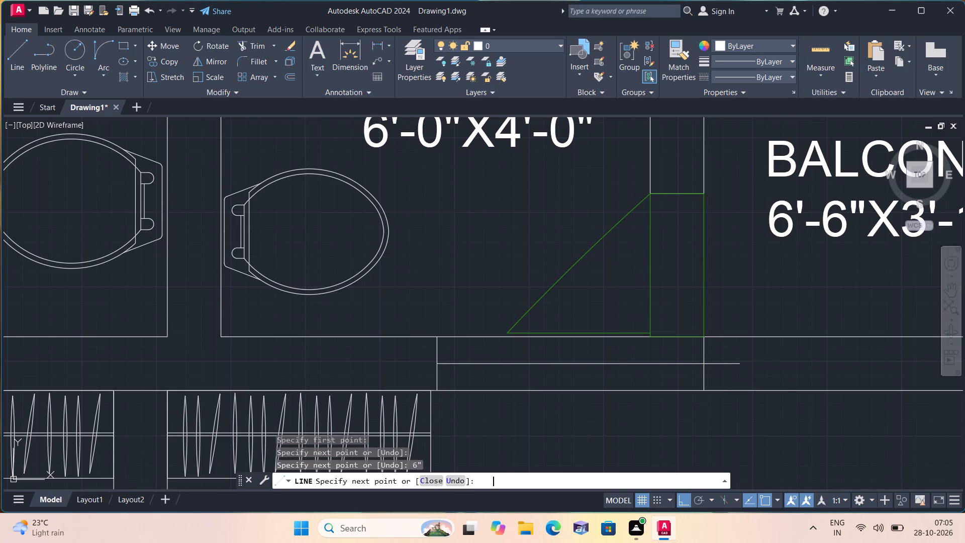
pyautogui.click(738, 390)
pyautogui.press('space')
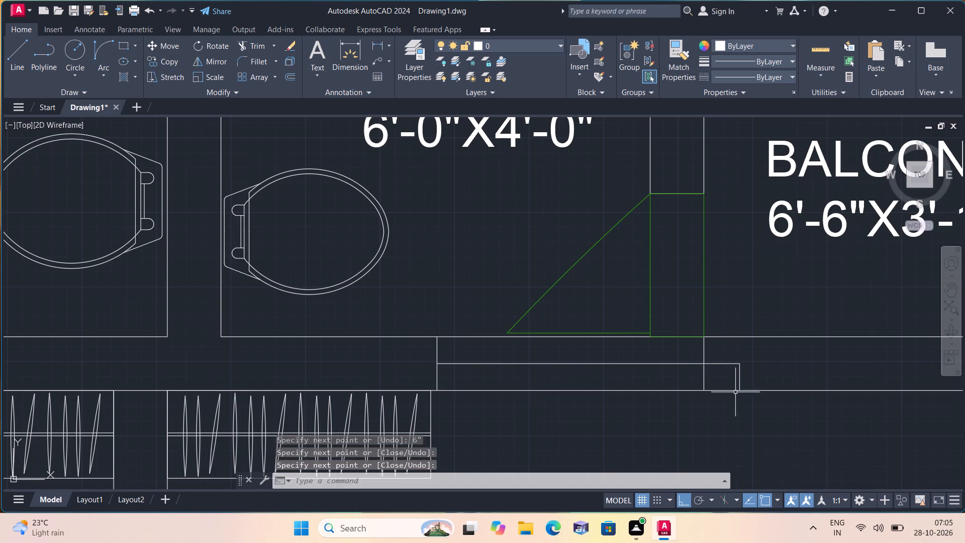
# Continue the mid-wall line about 4' east of the 6" overlap and close its east end with vertical lines to both wall faces.
pyautogui.moveTo(724, 392); pyautogui.dragTo(521, 440, button='middle')
pyautogui.press('space')
pyautogui.click(538, 416)
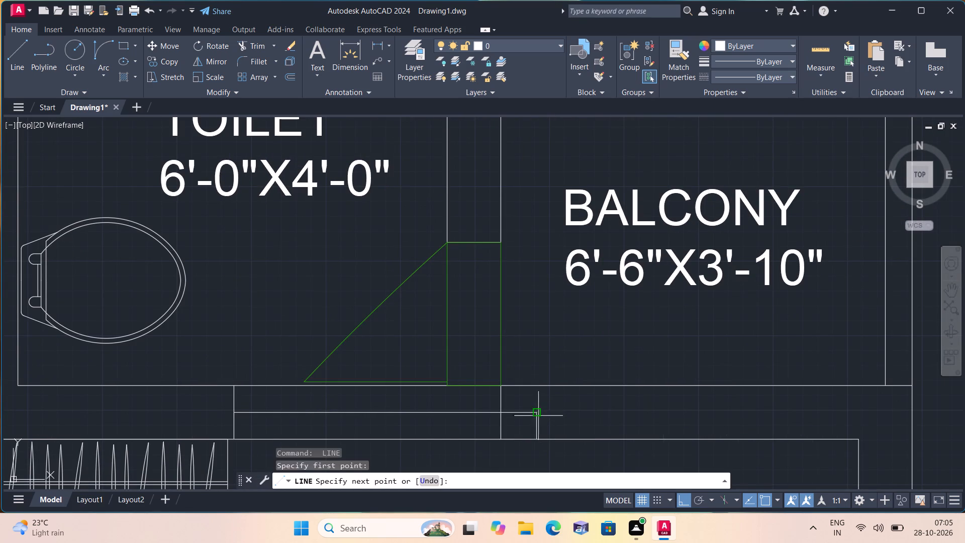
pyautogui.scroll(-1, 803, 390)
pyautogui.moveTo(803, 390); pyautogui.dragTo(789, 395, button='middle')
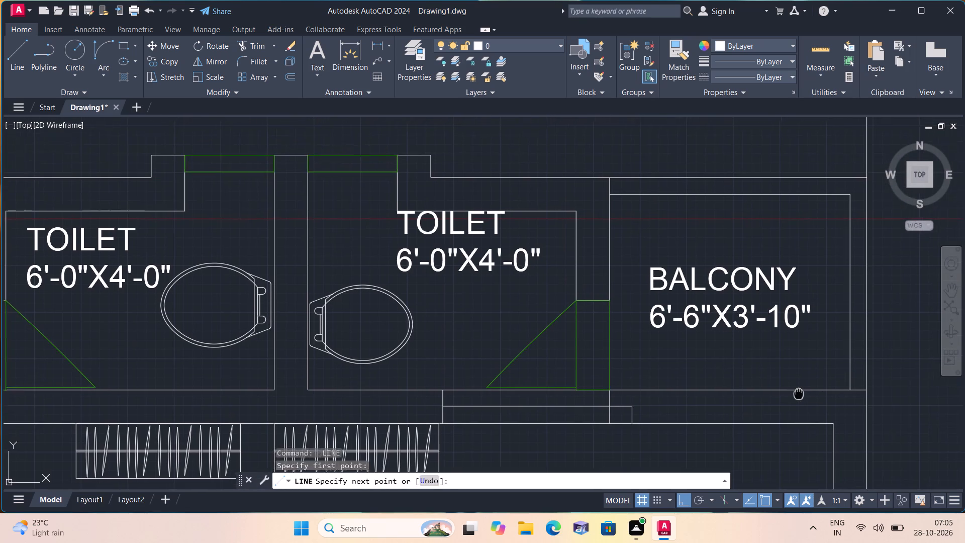
pyautogui.moveTo(789, 395); pyautogui.dragTo(779, 399, button='middle')
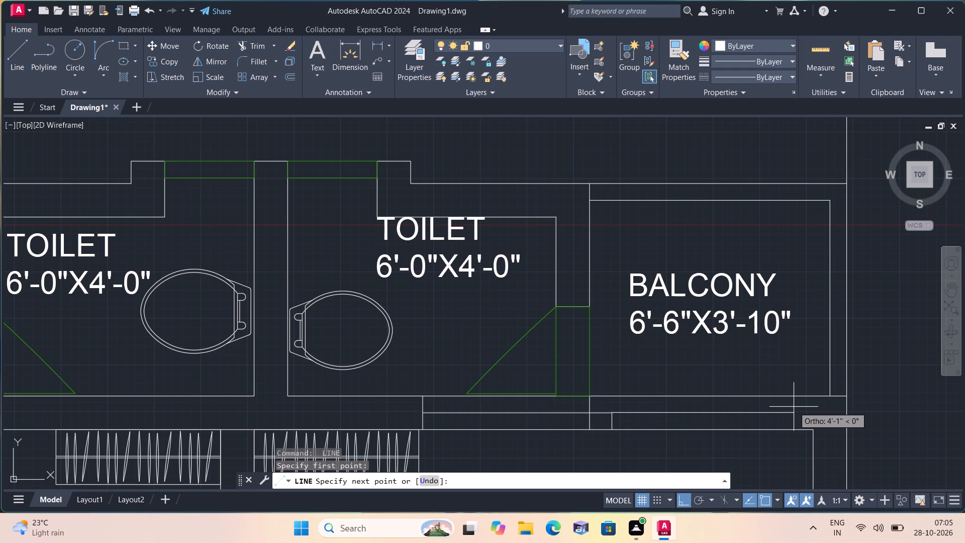
pyautogui.click(788, 410)
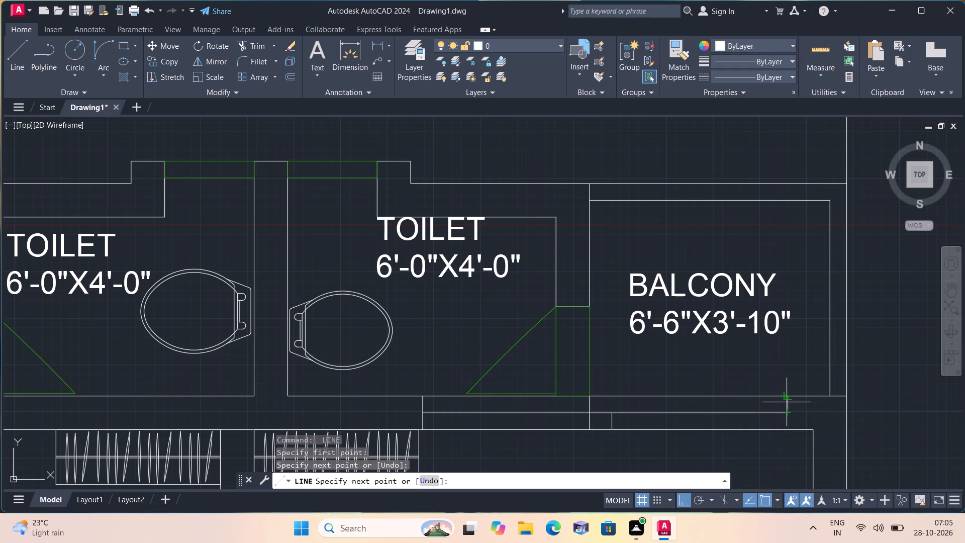
pyautogui.click(786, 396)
pyautogui.press('space')
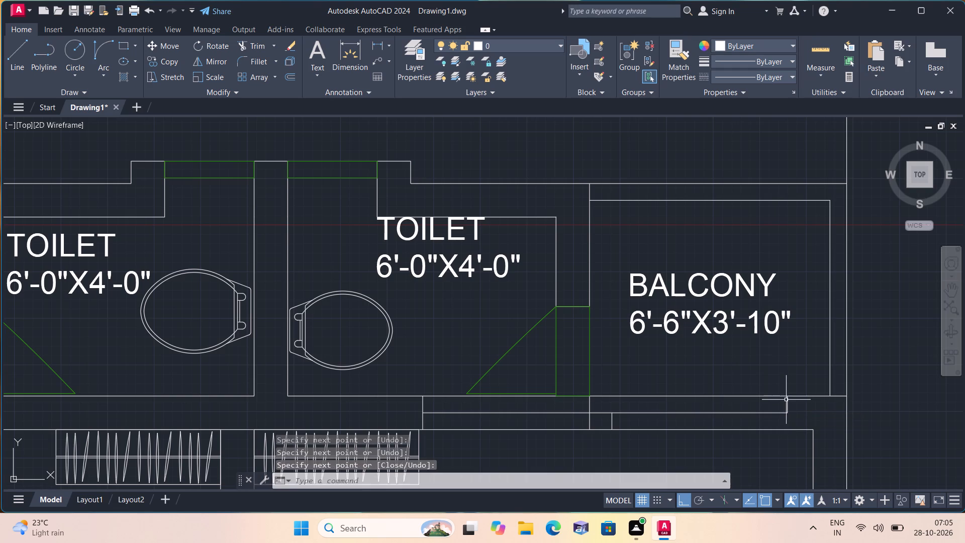
pyautogui.scroll(1, 786, 410)
pyautogui.press('space')
pyautogui.click(787, 413)
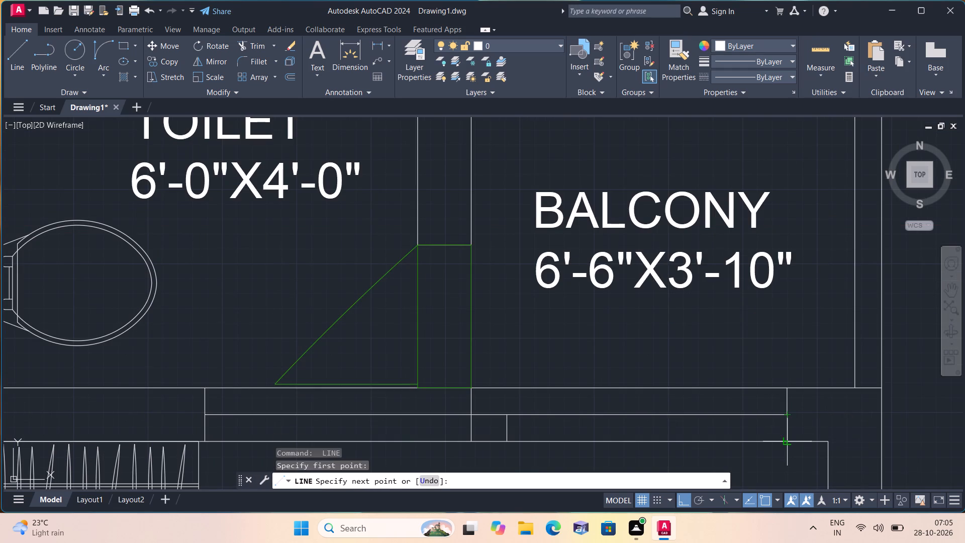
pyautogui.click(790, 440)
pyautogui.press('space')
# Draw a line from the south-west corner of the toilet door opening south to the wall's middle line.
pyautogui.scroll(-1, 775, 418)
pyautogui.scroll(2, 597, 411)
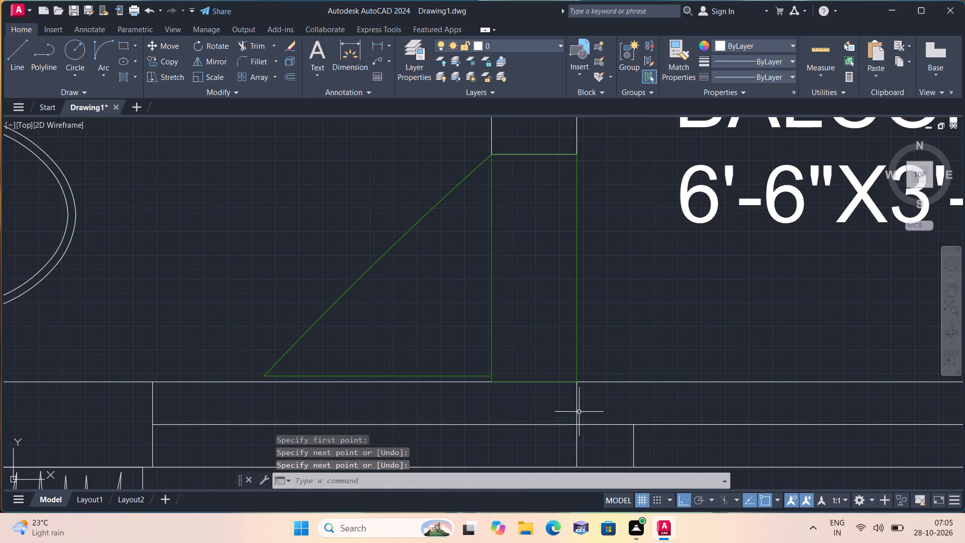
pyautogui.press('space')
pyautogui.click(494, 381)
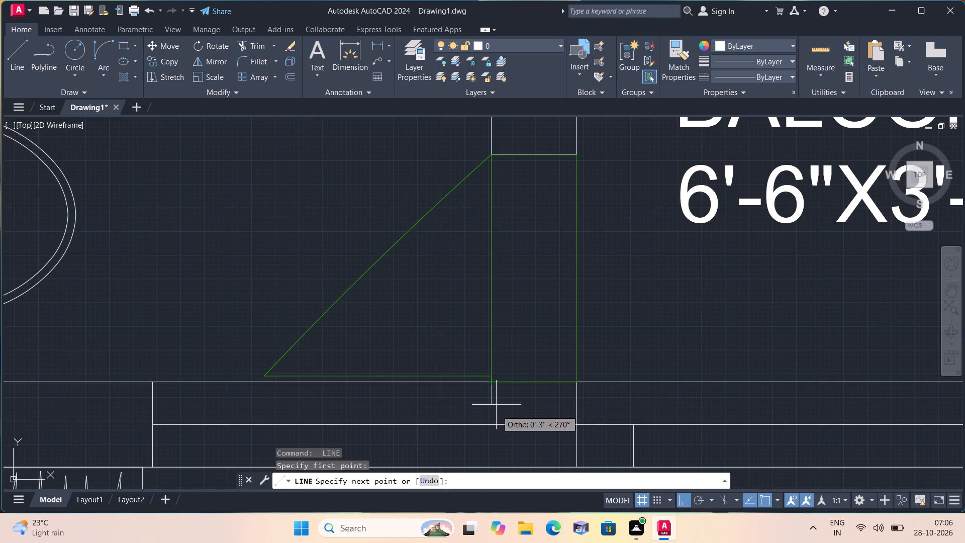
pyautogui.click(497, 423)
pyautogui.press('space')
# Trim the bedroom-side wall line east of the overlap, both halves of the centre vertical, and the toilet-side wall line west of the overlap.
pyautogui.scroll(-2, 512, 392)
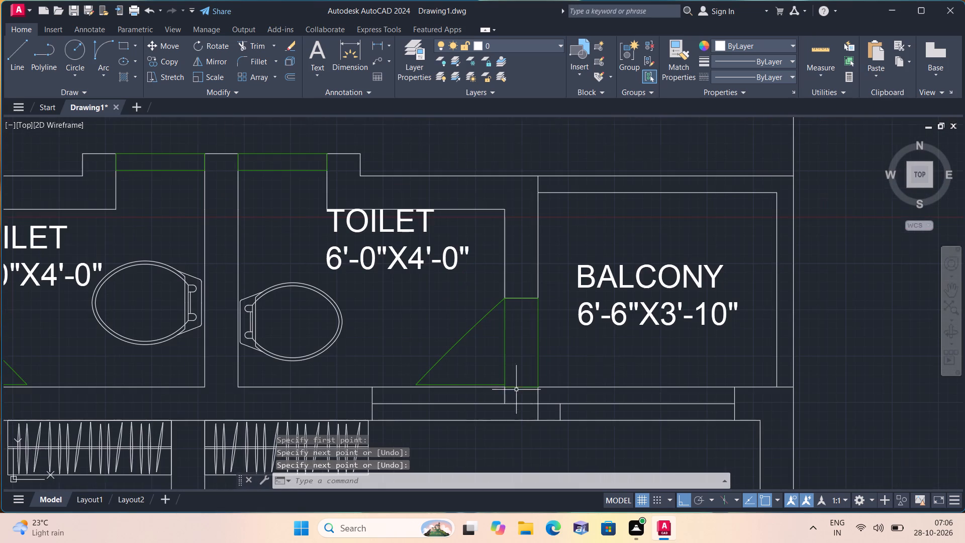
pyautogui.write('trim')
pyautogui.press('space')
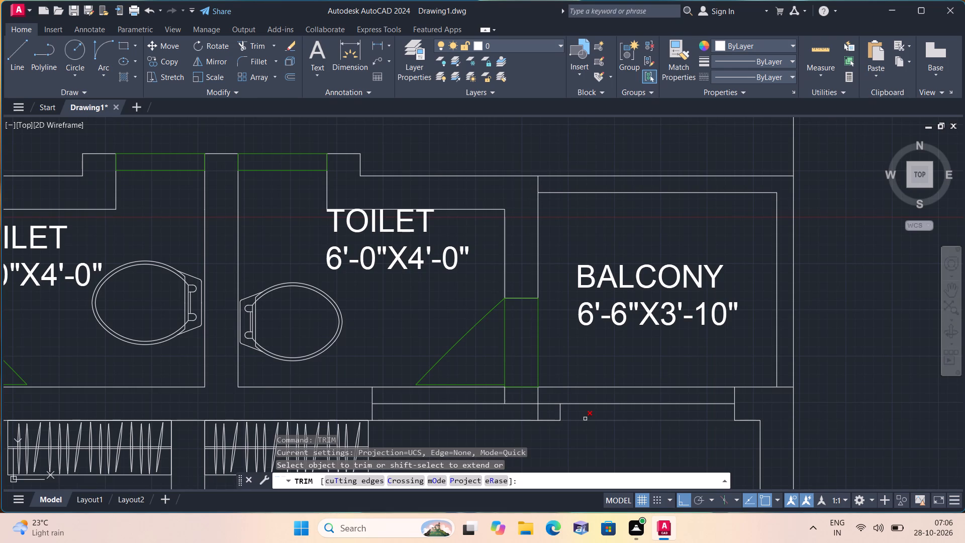
pyautogui.click(585, 419)
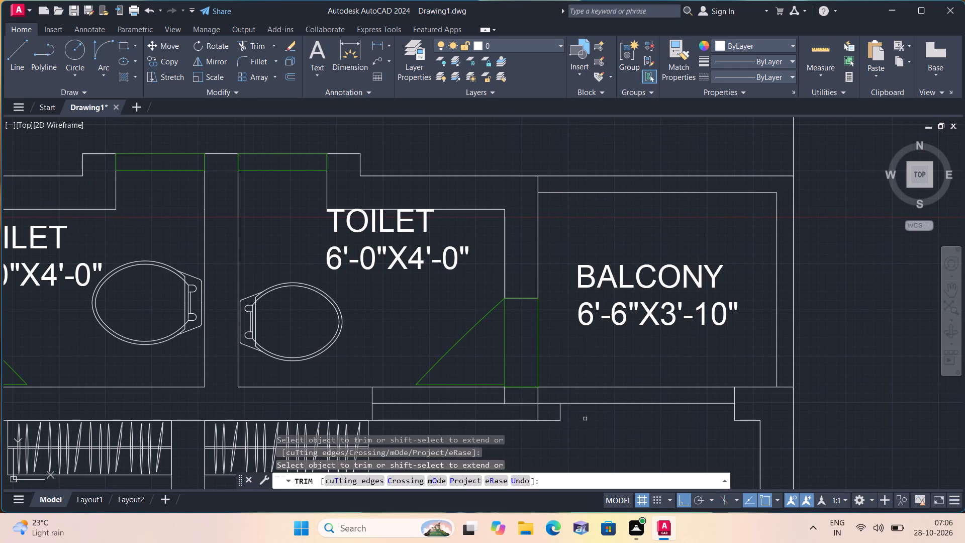
pyautogui.scroll(1, 532, 408)
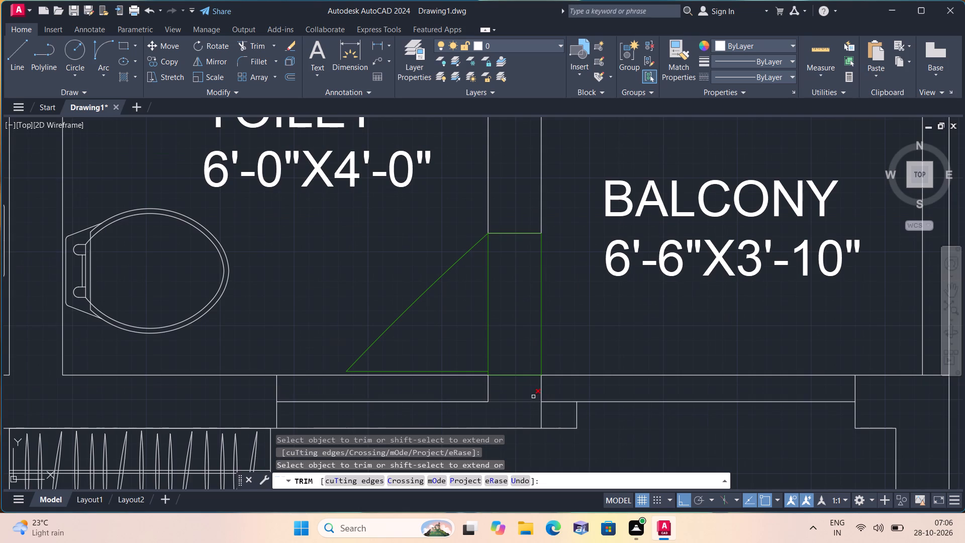
pyautogui.moveTo(535, 388); pyautogui.dragTo(547, 388)
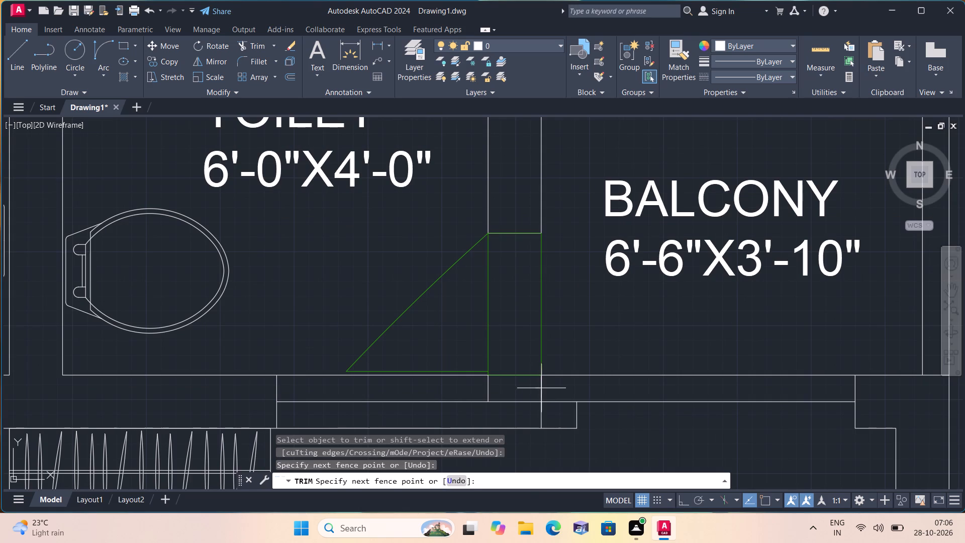
pyautogui.moveTo(547, 388); pyautogui.dragTo(548, 388)
pyautogui.moveTo(544, 410); pyautogui.dragTo(526, 413)
pyautogui.scroll(-1, 526, 413)
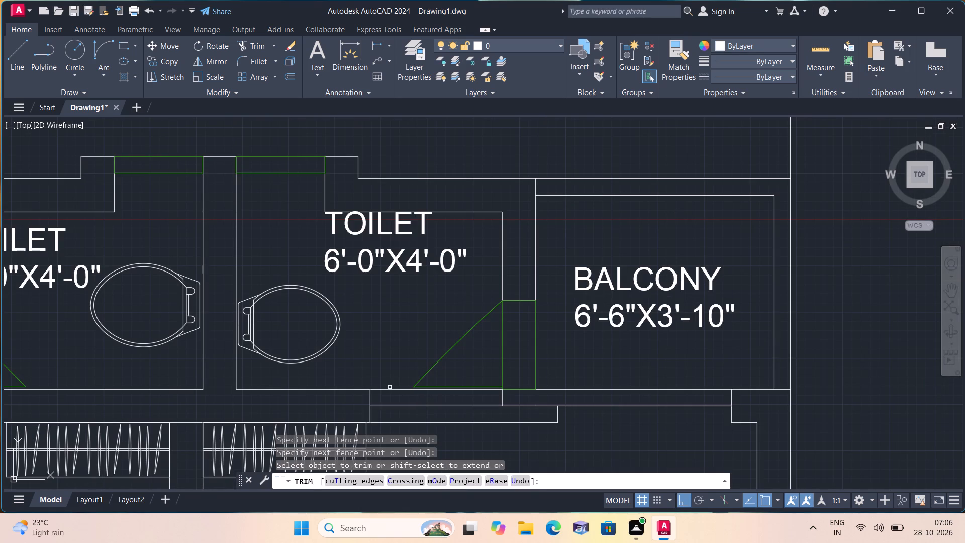
pyautogui.moveTo(390, 387); pyautogui.dragTo(391, 393)
pyautogui.scroll(-1, 391, 393)
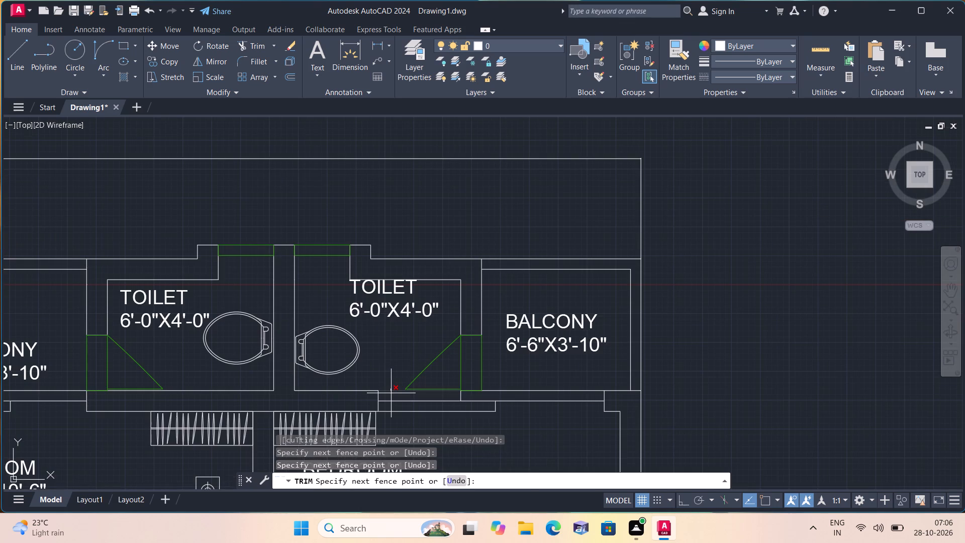
pyautogui.click(391, 393)
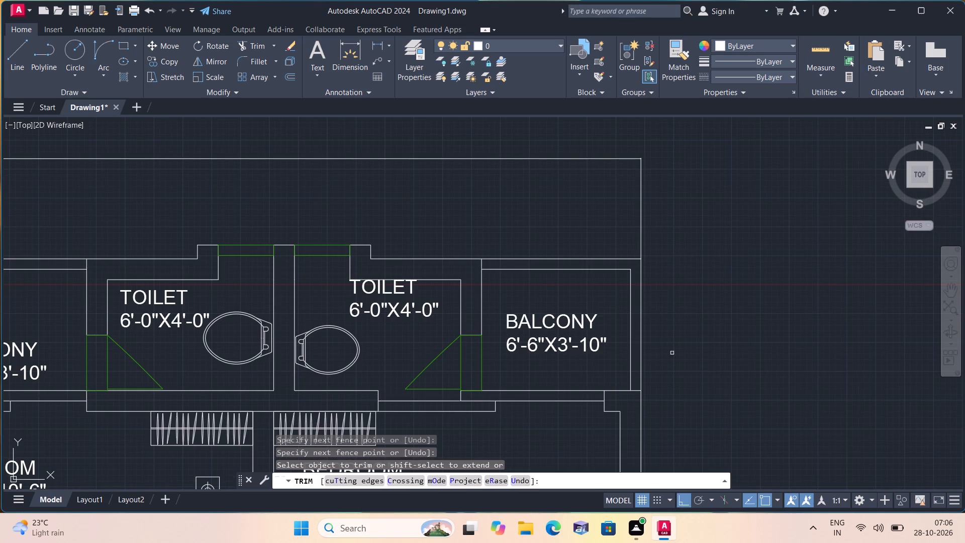
pyautogui.press('Escape')
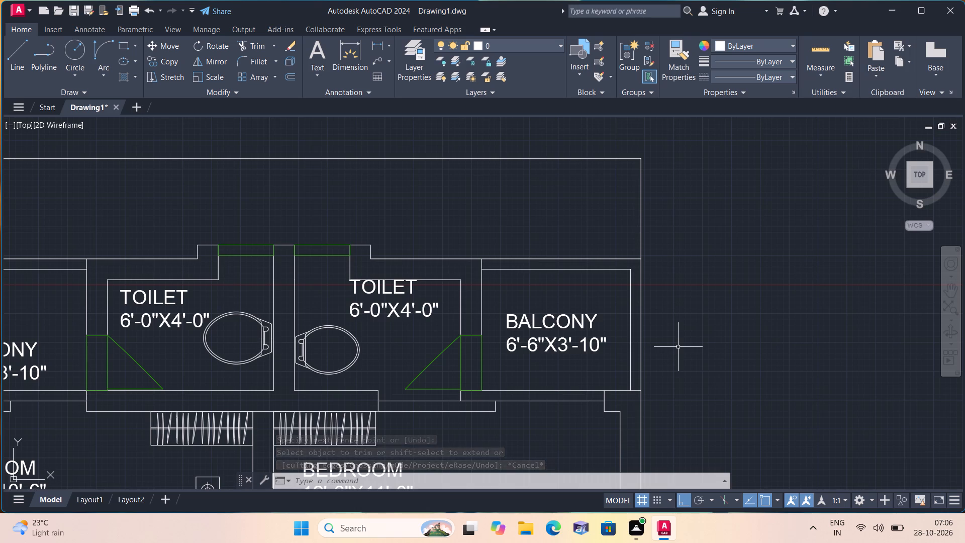
# Draw a vertical line across the stair's south wall, from the inner wall line's midpoint to the outer wall line's midpoint.
pyautogui.scroll(-1, 590, 352)
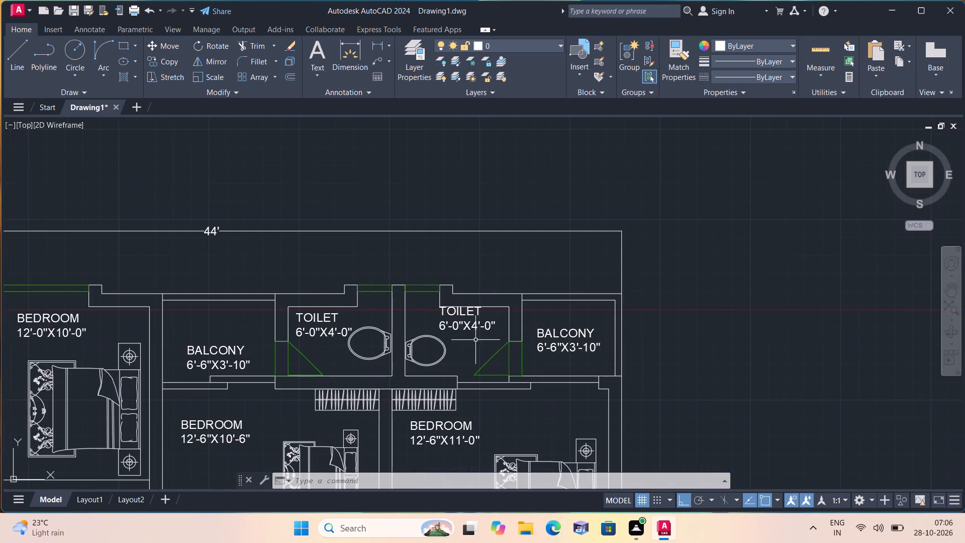
pyautogui.moveTo(399, 358); pyautogui.dragTo(456, 248, button='middle')
pyautogui.scroll(-1, 404, 353)
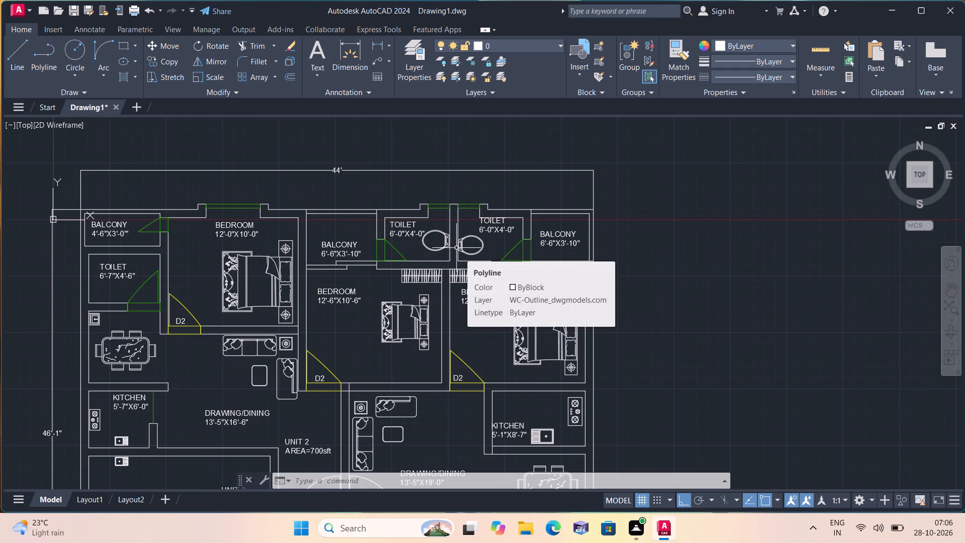
pyautogui.moveTo(402, 303); pyautogui.dragTo(470, 187, button='middle')
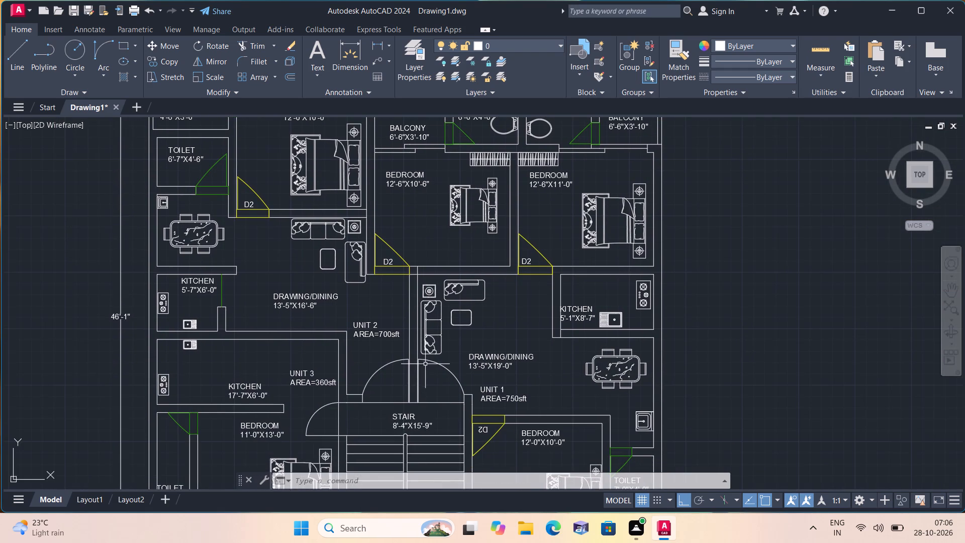
pyautogui.moveTo(420, 329); pyautogui.dragTo(455, 241, button='middle')
pyautogui.moveTo(460, 231); pyautogui.dragTo(461, 226, button='middle')
pyautogui.moveTo(445, 387); pyautogui.dragTo(475, 211, button='middle')
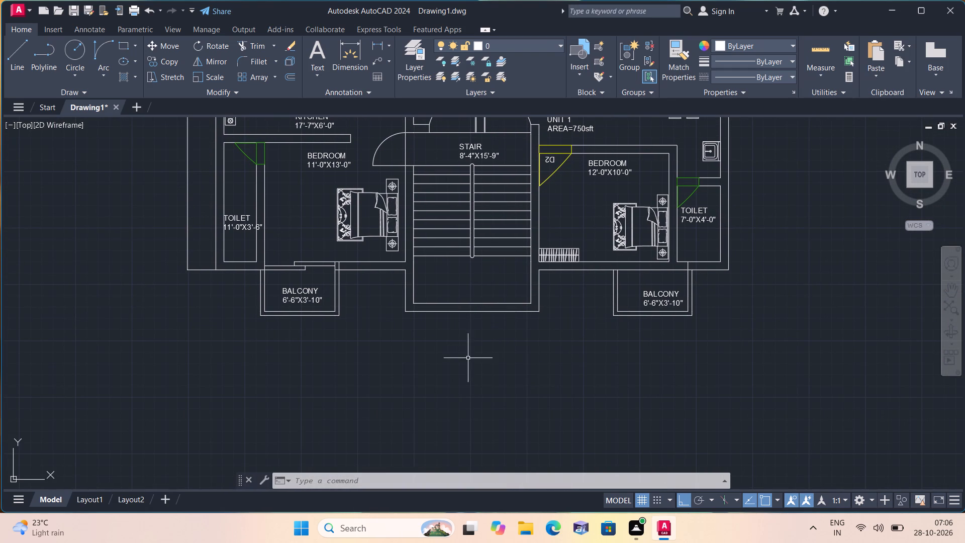
pyautogui.press('l')
pyautogui.press('space')
pyautogui.scroll(2, 490, 307)
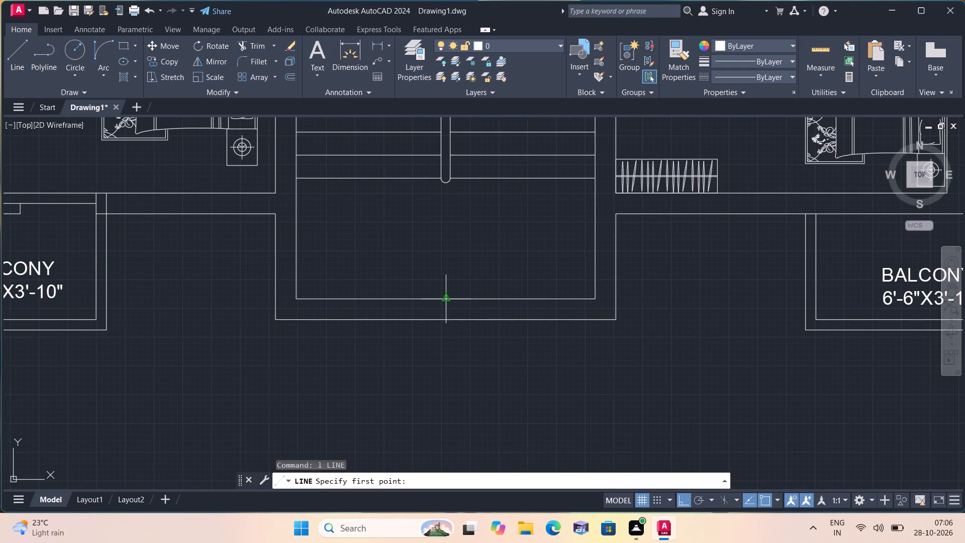
pyautogui.click(444, 300)
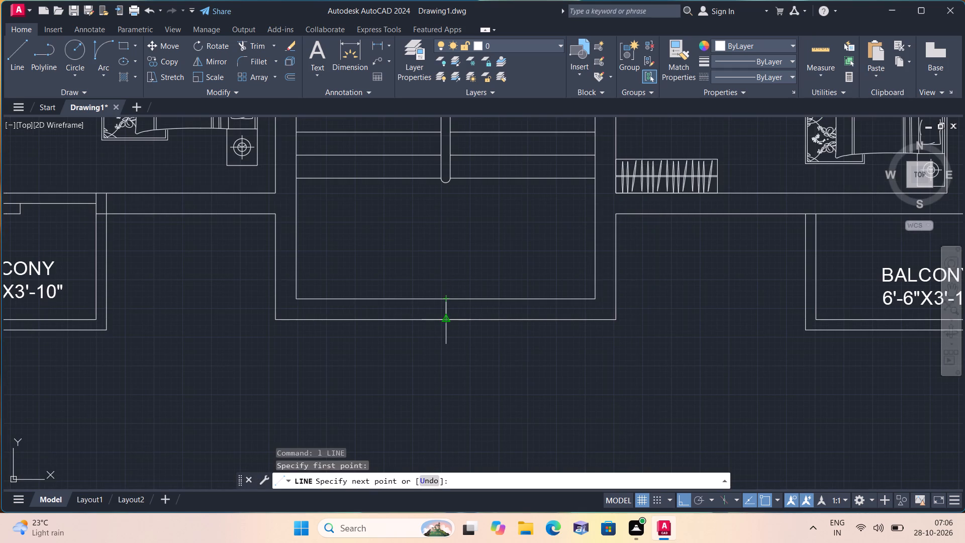
pyautogui.click(444, 318)
pyautogui.press('space')
# Offset the vertical line in the middle of the stair's south wall by 2'6" to both its west and east sides.
pyautogui.write('od')
pyautogui.press('BackSpace')
pyautogui.write('ff')
pyautogui.press('space')
pyautogui.write("2'")
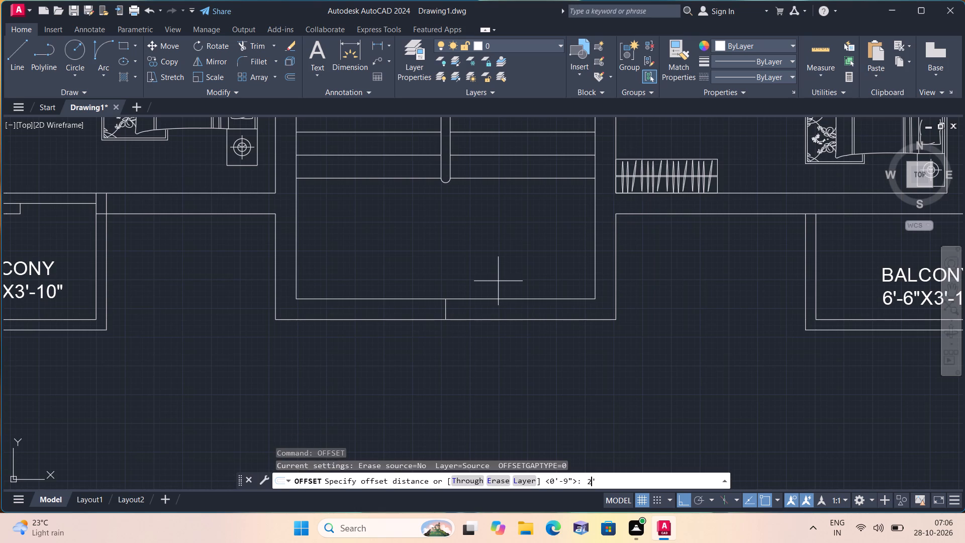
pyautogui.write('6"')
pyautogui.press('space')
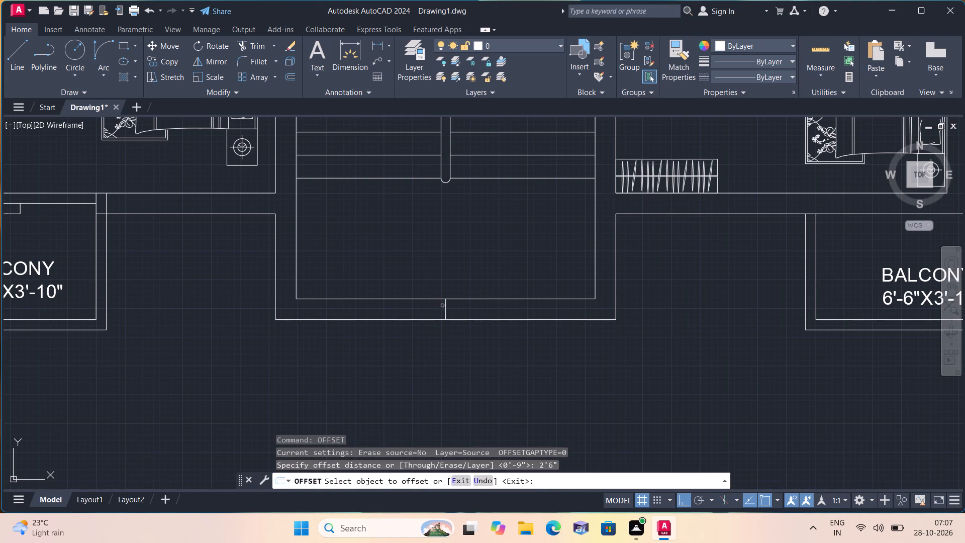
pyautogui.click(444, 307)
pyautogui.click(397, 313)
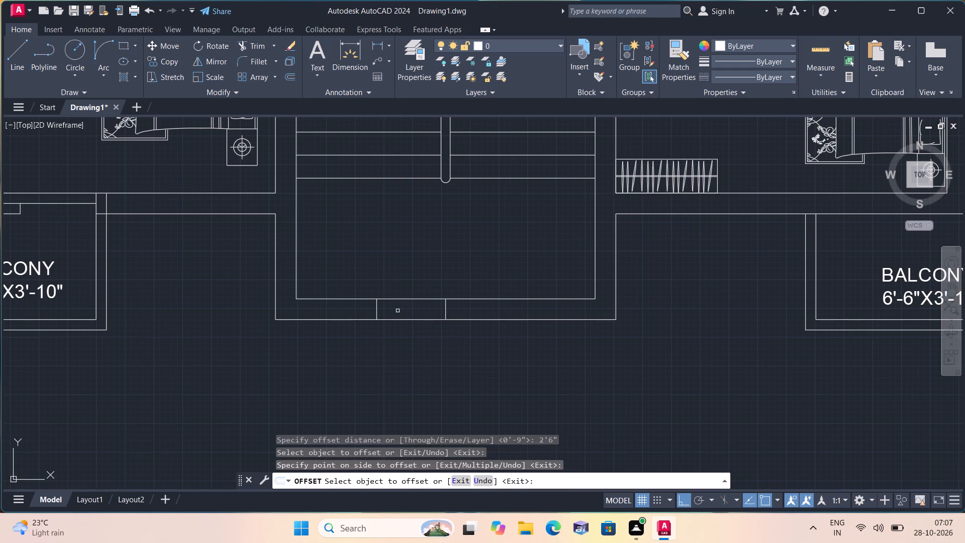
pyautogui.click(446, 306)
pyautogui.click(503, 307)
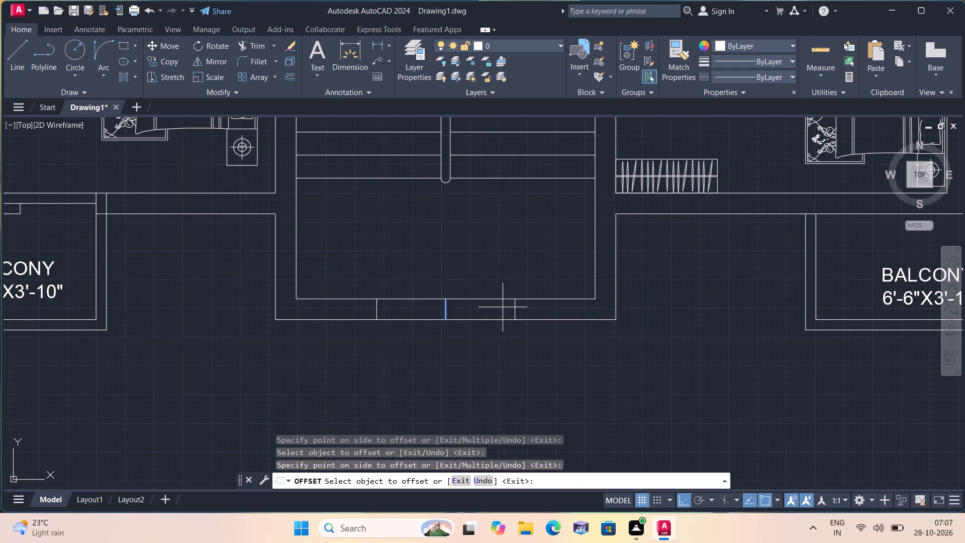
pyautogui.press('space')
# Erase the centre vertical line between the two offset lines in the stair's south wall.
pyautogui.scroll(1, 485, 312)
pyautogui.click(451, 311)
pyautogui.click(393, 309)
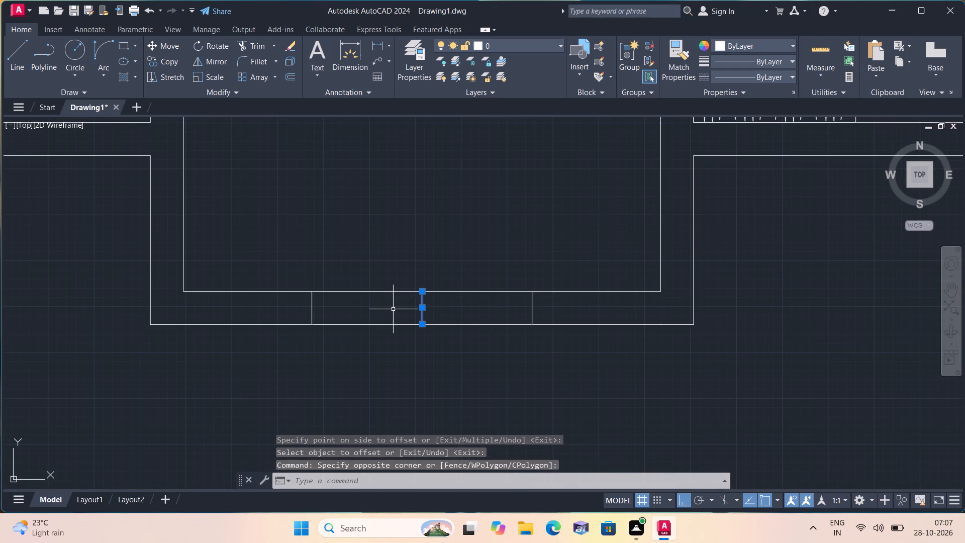
pyautogui.press('Delete')
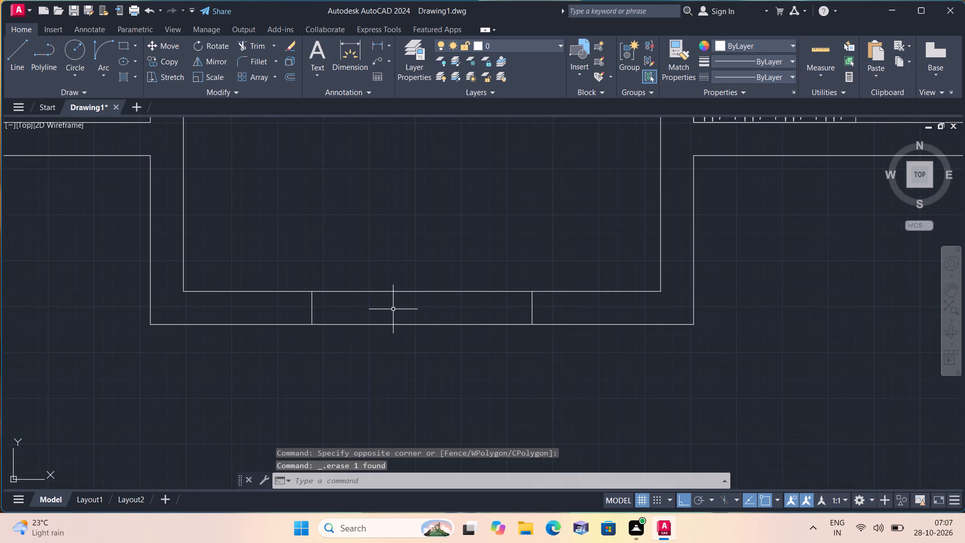
# Trim the inner and outer lines of the stair's south wall between the two offset verticals to open the wall.
pyautogui.write('trim')
pyautogui.press('space')
pyautogui.moveTo(409, 241); pyautogui.dragTo(423, 373)
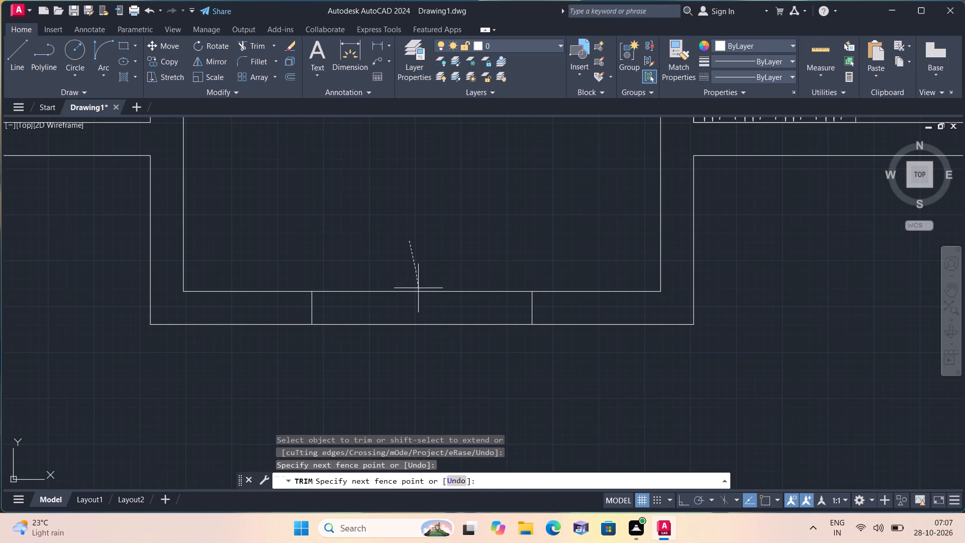
pyautogui.moveTo(423, 373); pyautogui.dragTo(426, 388)
pyautogui.scroll(-2, 426, 388)
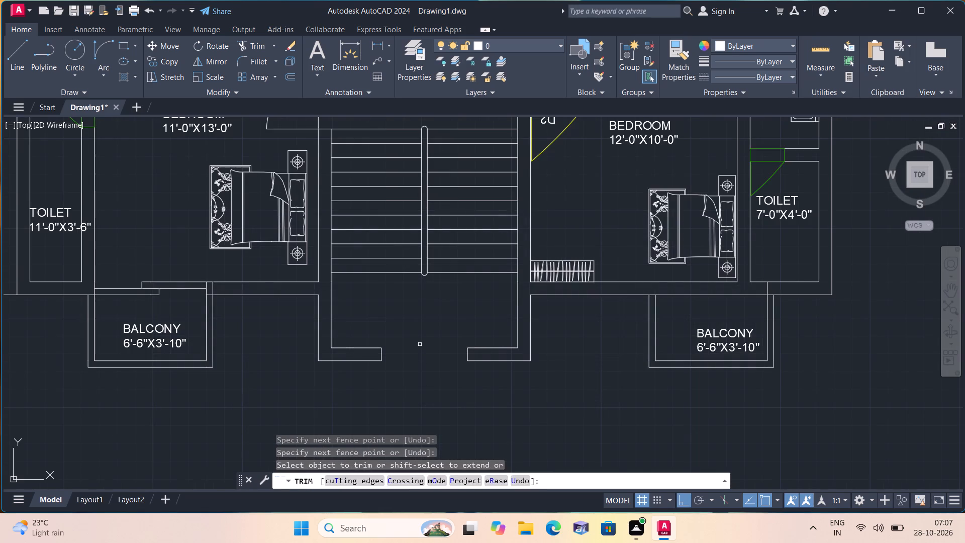
pyautogui.press('space')
# Draw a line 2' north from the inner south-east corner of Unit 1's 7'-0"X4'-0" toilet, continuing east to the outer wall line.
pyautogui.scroll(-1, 467, 349)
pyautogui.moveTo(653, 322); pyautogui.dragTo(527, 425, button='middle')
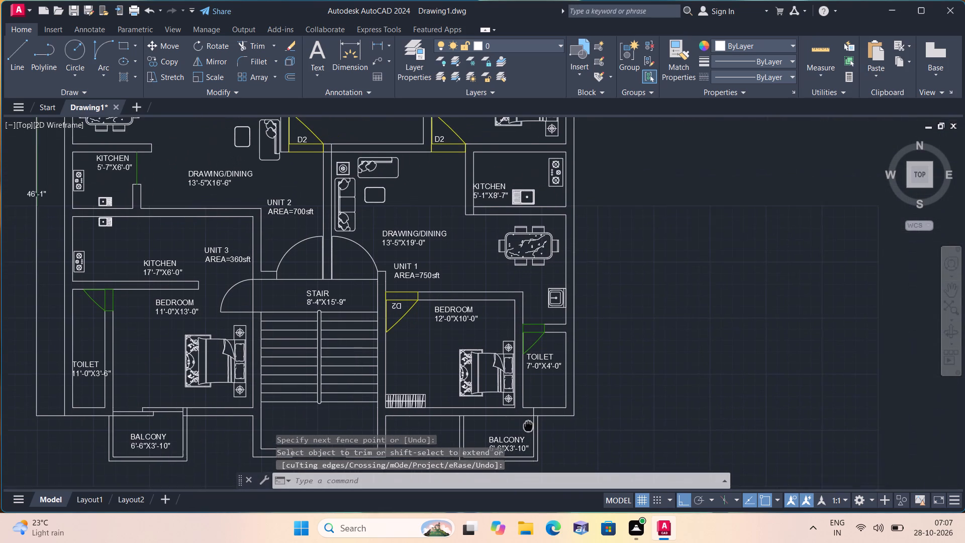
pyautogui.moveTo(527, 425); pyautogui.dragTo(528, 425, button='middle')
pyautogui.scroll(1, 581, 380)
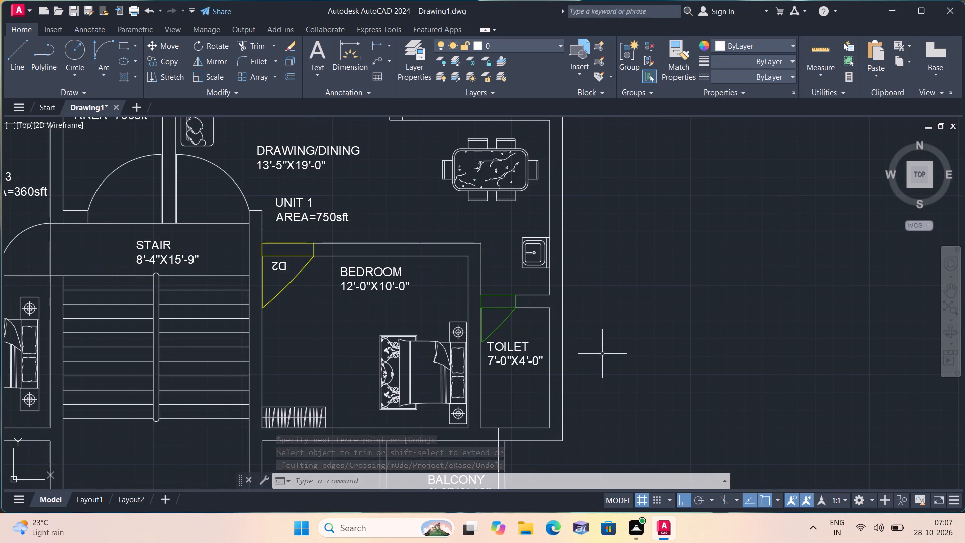
pyautogui.write('l')
pyautogui.press('space')
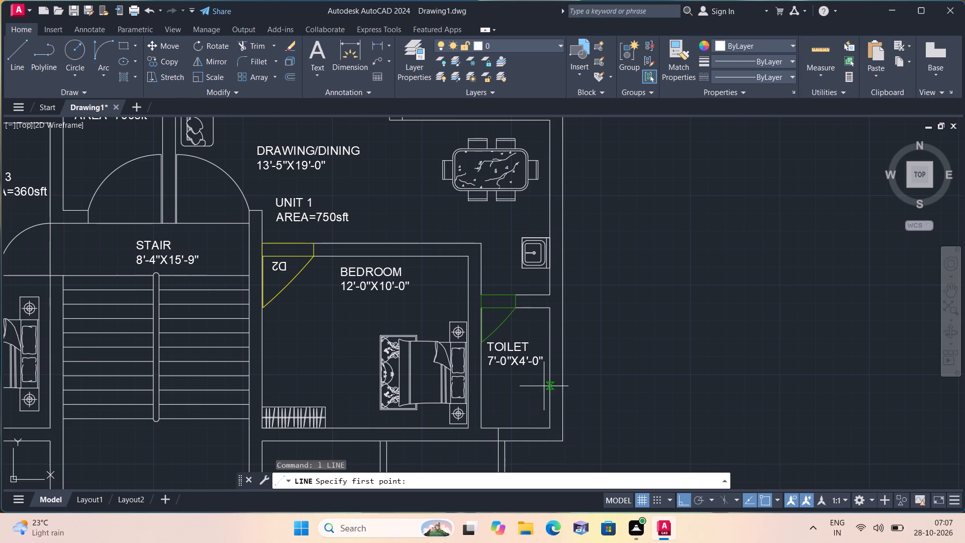
pyautogui.scroll(1, 544, 386)
pyautogui.scroll(-1, 571, 389)
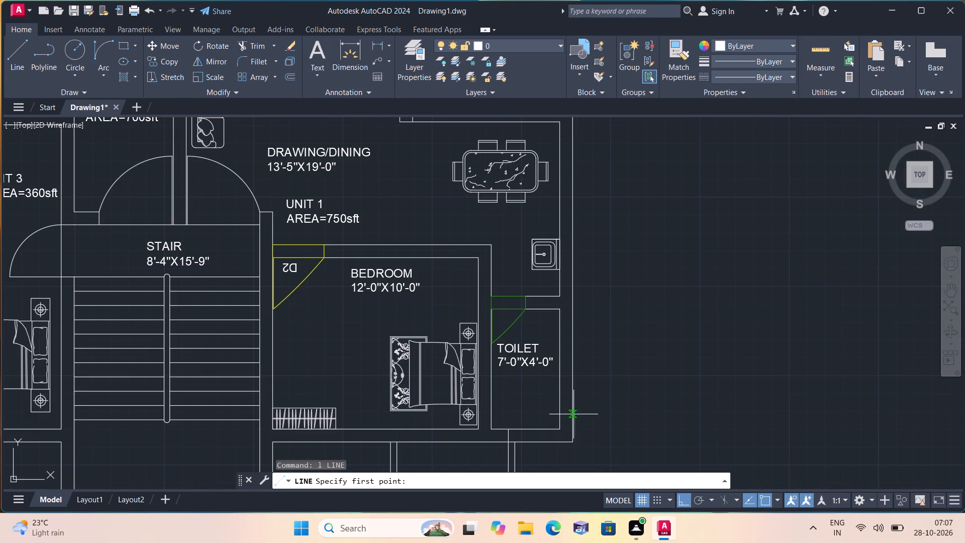
pyautogui.moveTo(561, 427); pyautogui.dragTo(561, 422)
pyautogui.write("2'")
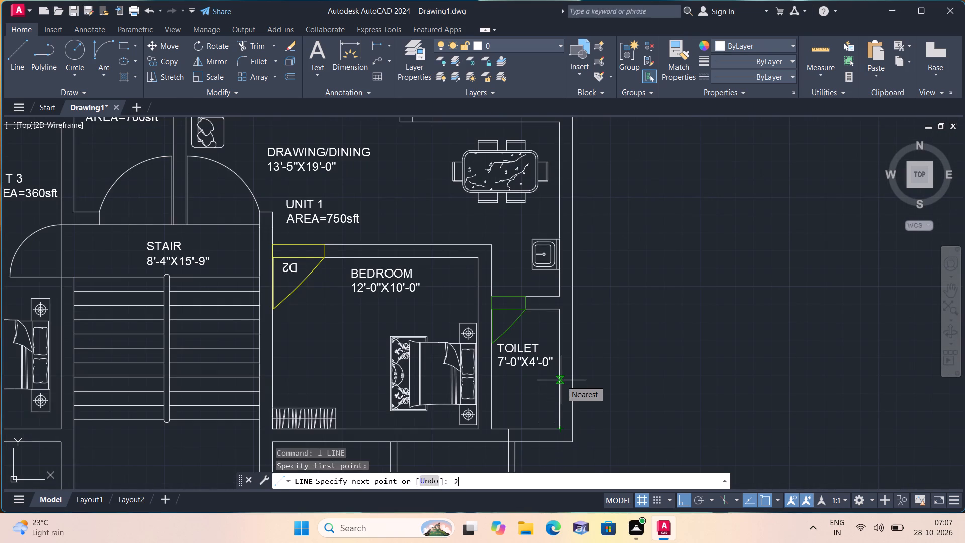
pyautogui.press('space')
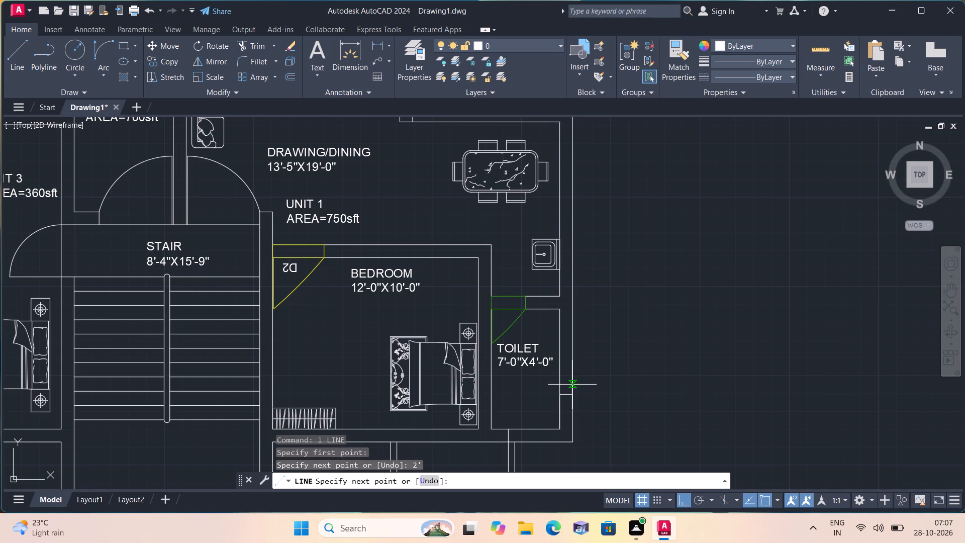
pyautogui.click(576, 394)
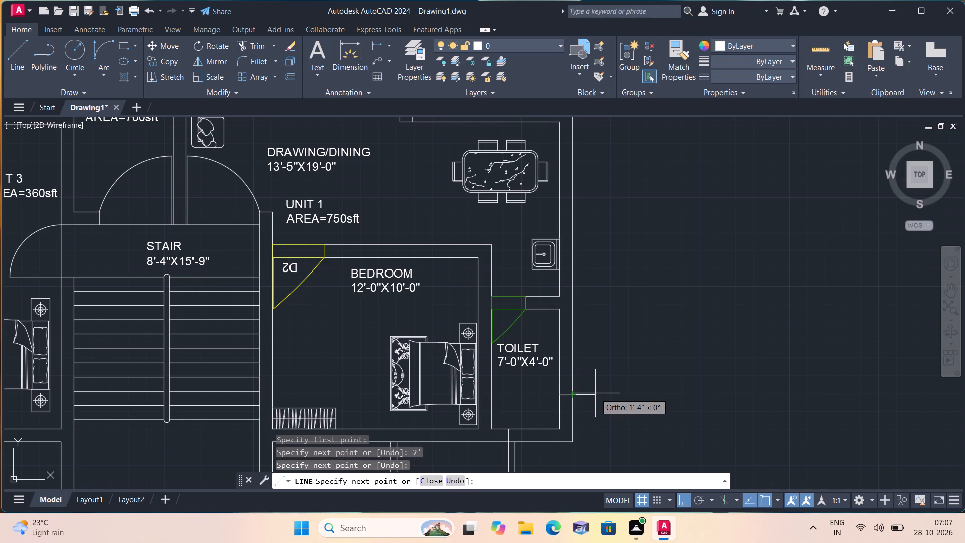
pyautogui.write('6"\'')
pyautogui.press('space')
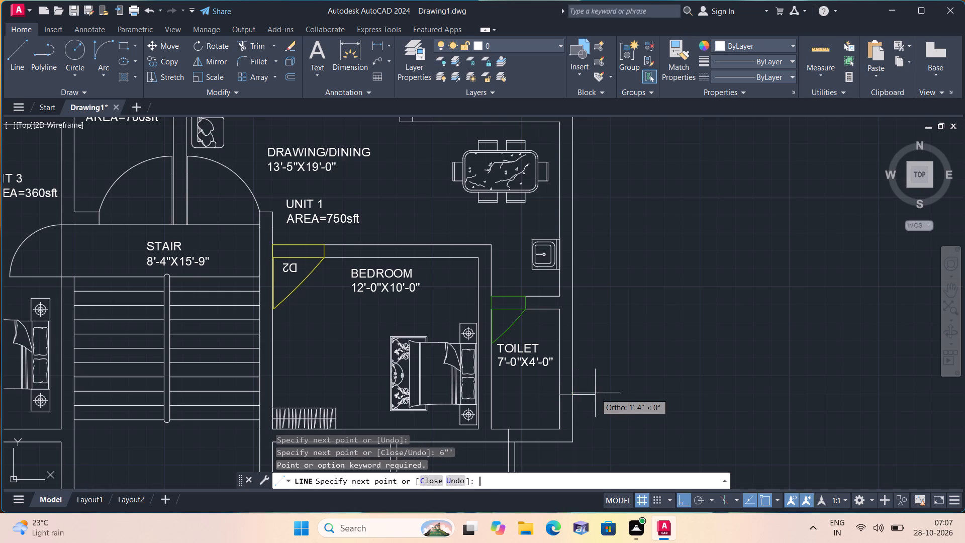
pyautogui.press('space')
# From that line's end on the outer wall, draw 6" east, south to the level of the building's outer corner, and back west to it.
pyautogui.press('space')
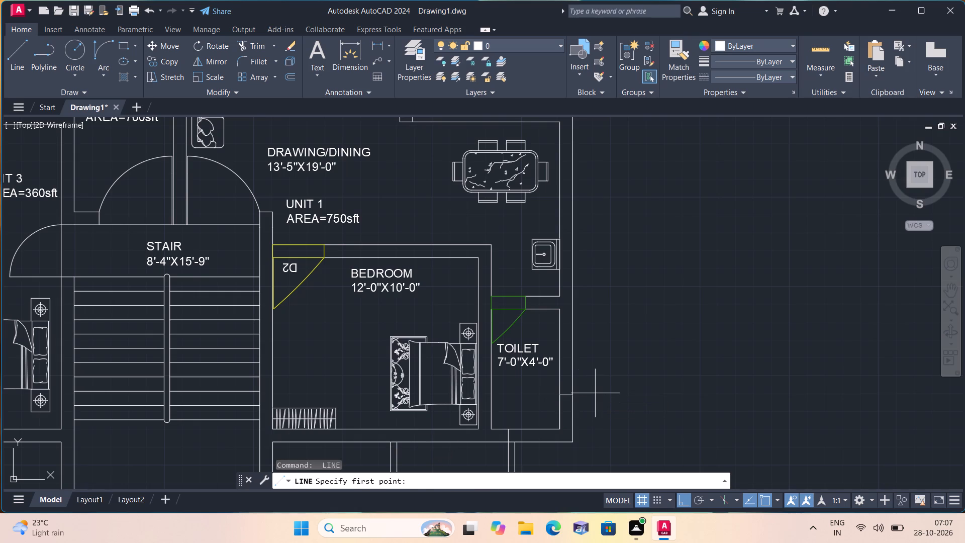
pyautogui.scroll(2, 624, 385)
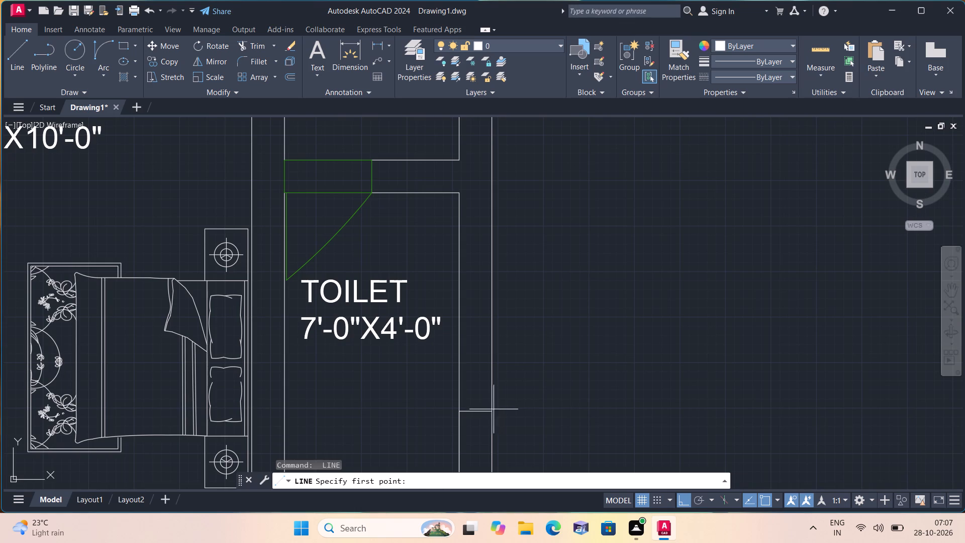
pyautogui.click(494, 409)
pyautogui.write('6"')
pyautogui.press('space')
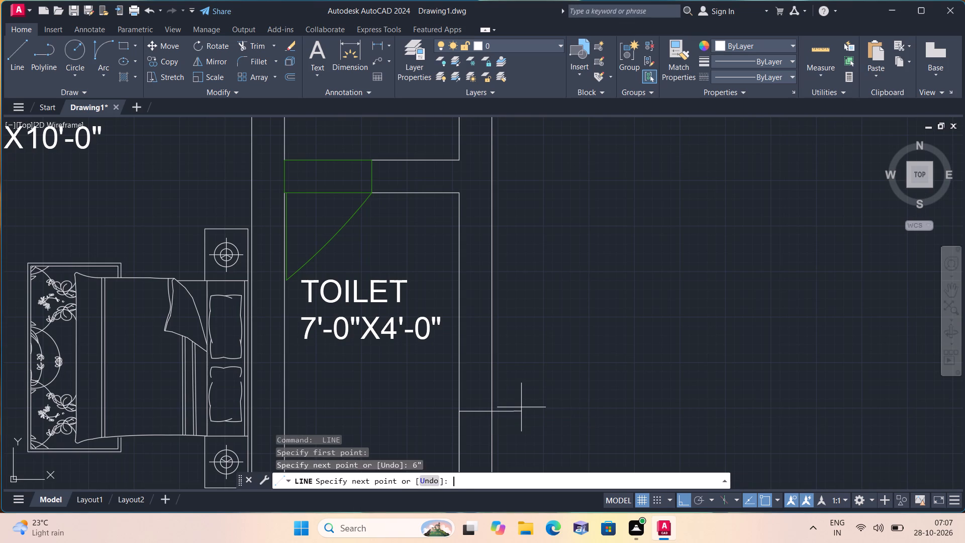
pyautogui.scroll(-1, 523, 410)
pyautogui.moveTo(536, 370); pyautogui.dragTo(568, 322, button='middle')
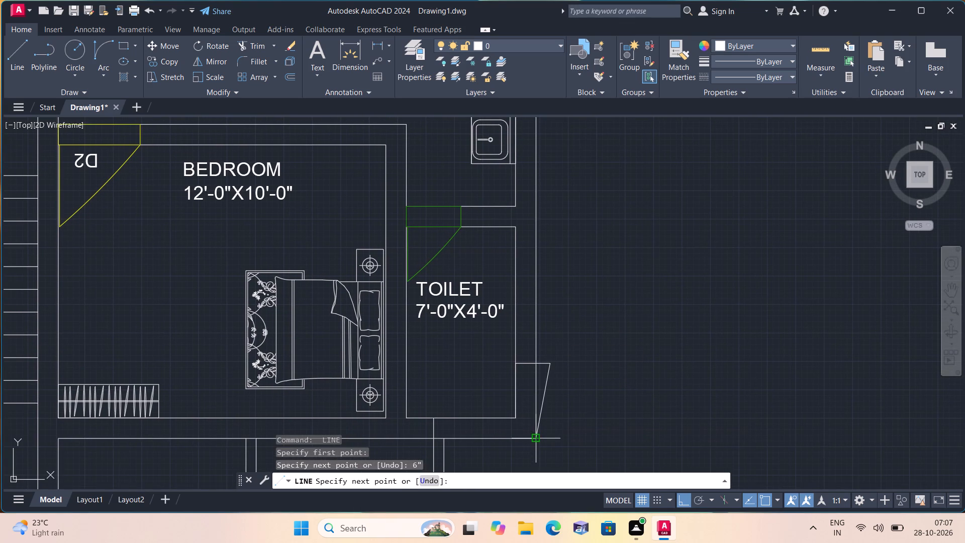
pyautogui.click(552, 438)
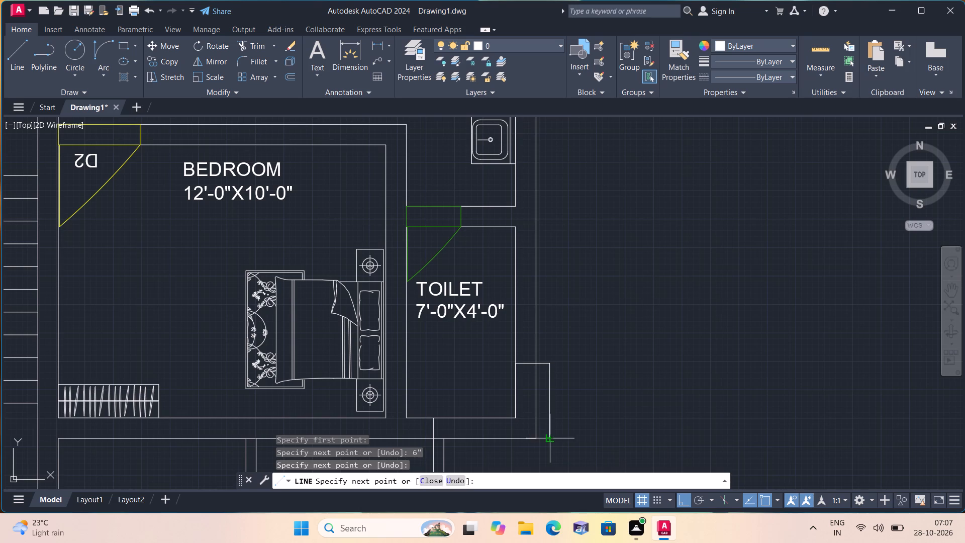
pyautogui.click(538, 441)
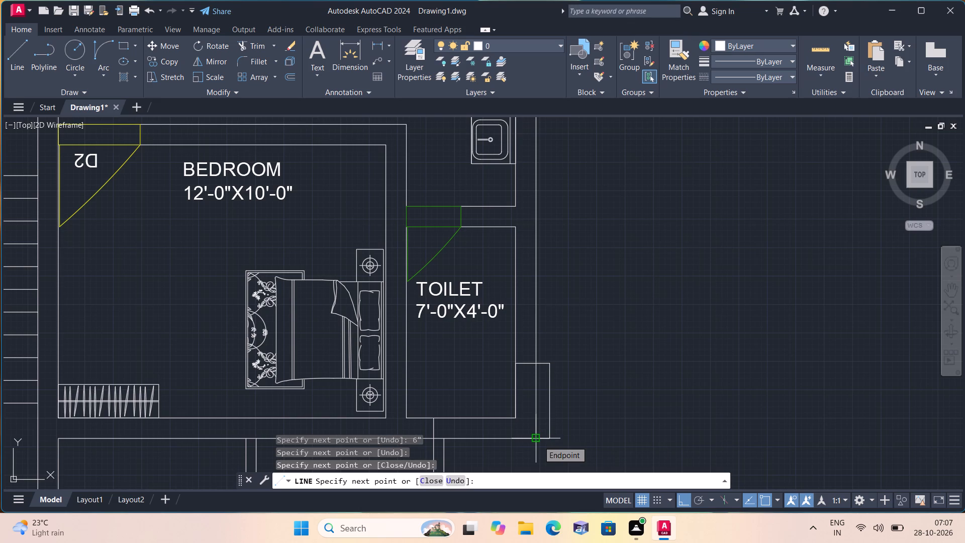
pyautogui.press('space')
# Draw a horizontal line from the toilet's inner south-east corner east to the outer edge of the 6" projection.
pyautogui.press('space')
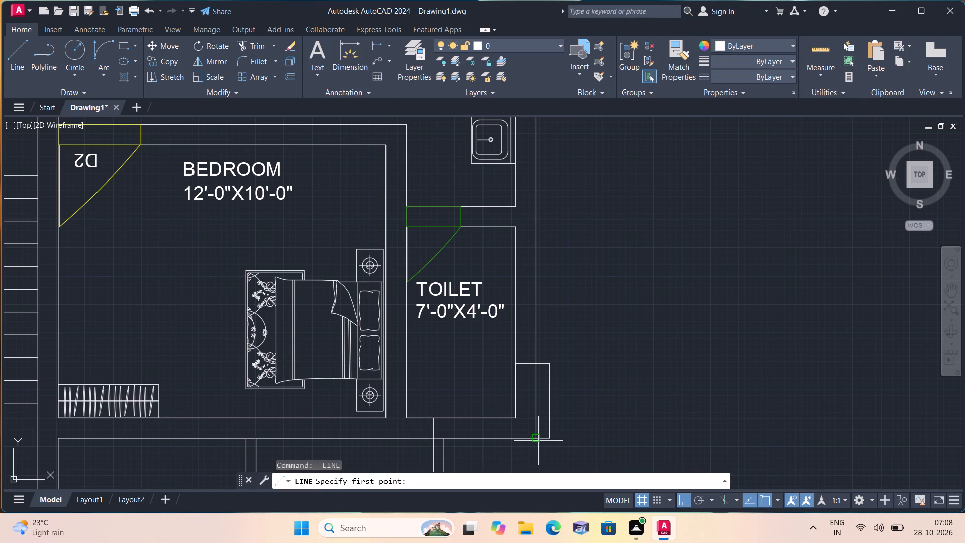
pyautogui.click(516, 418)
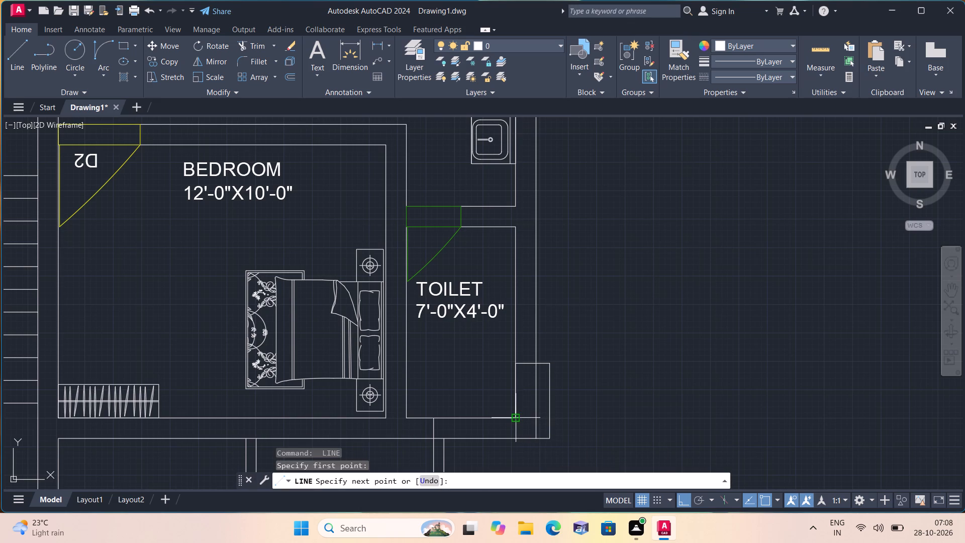
pyautogui.click(553, 418)
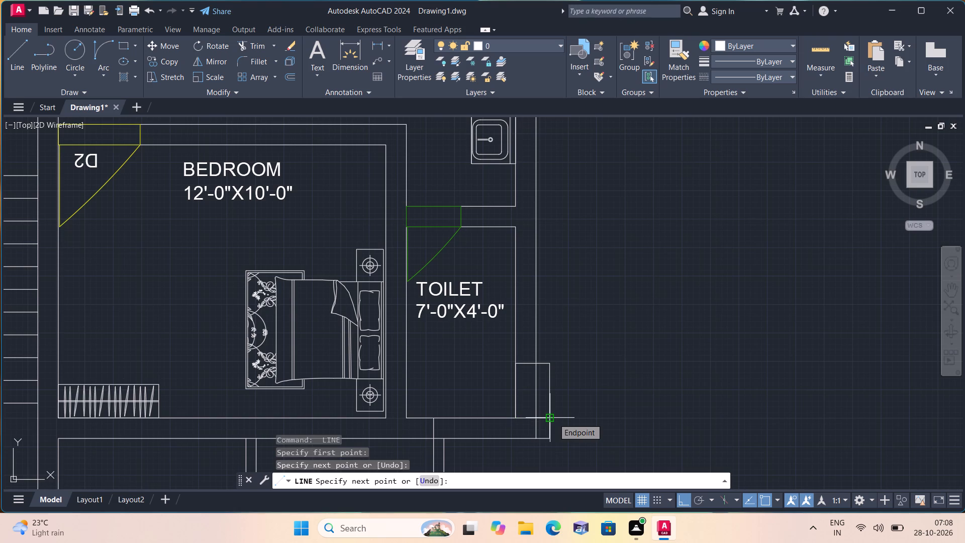
pyautogui.press('space')
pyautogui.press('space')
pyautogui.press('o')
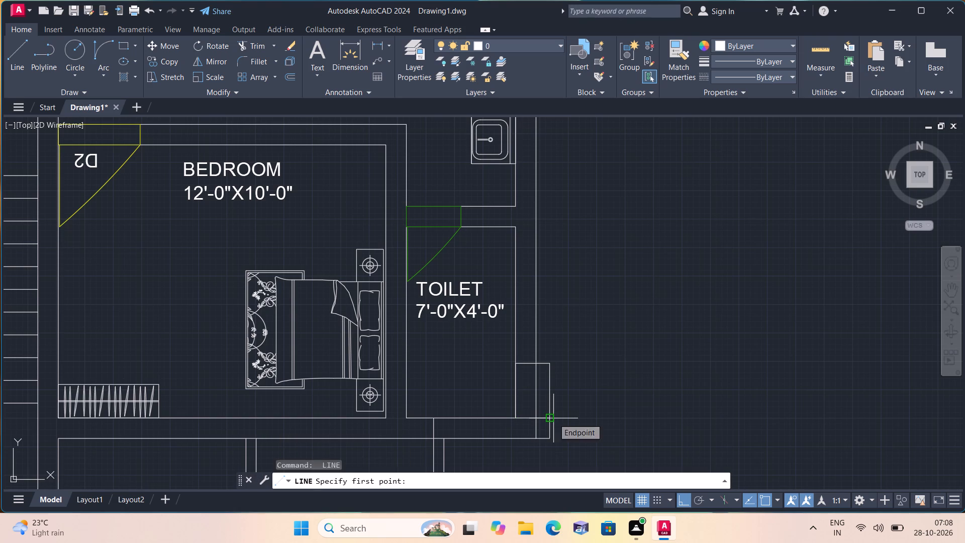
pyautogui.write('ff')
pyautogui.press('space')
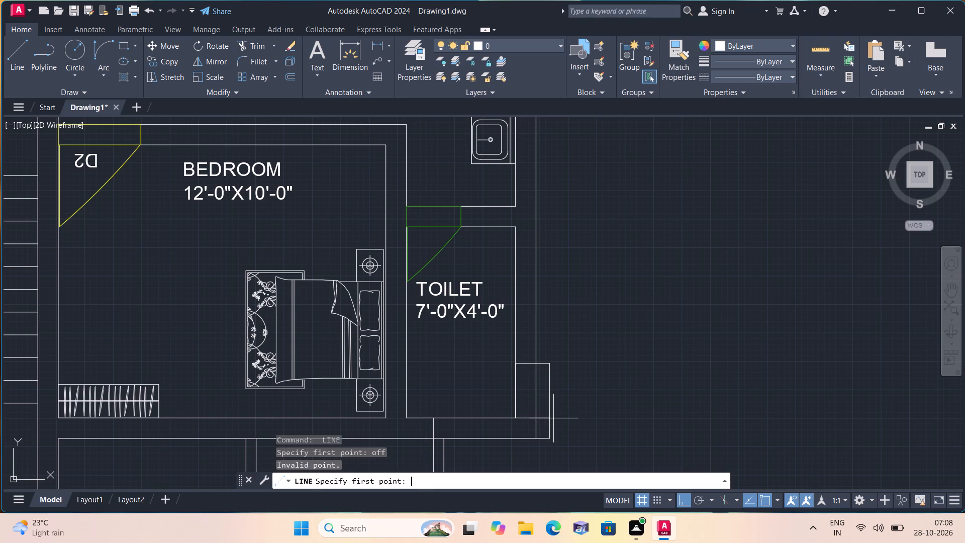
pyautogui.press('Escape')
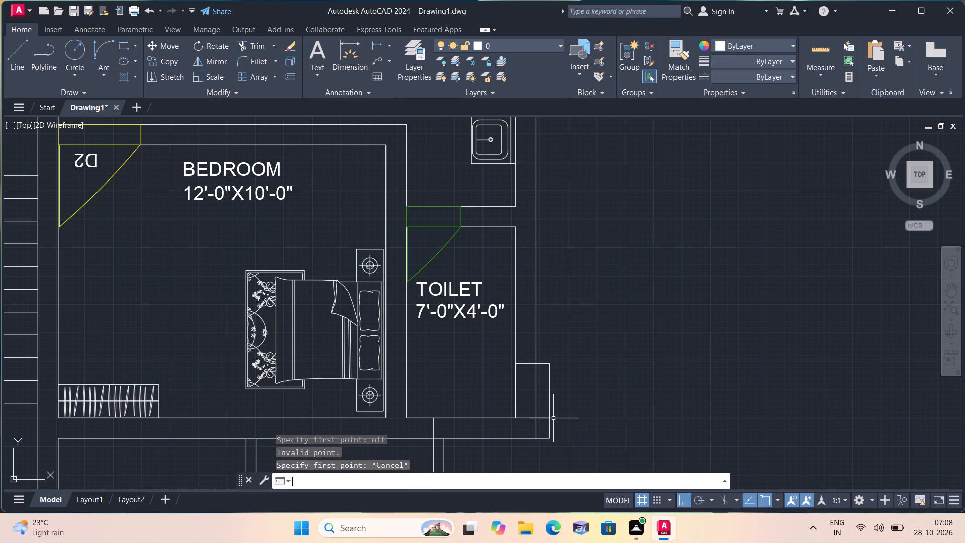
# Offset the top line of the 6" projection beside the toilet 9" to the north.
pyautogui.press('o')
pyautogui.write('ff')
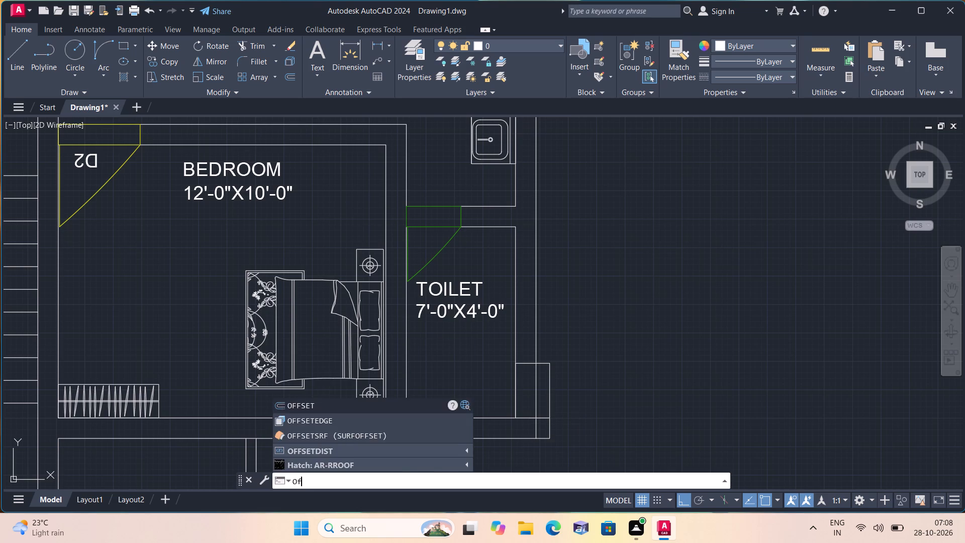
pyautogui.press('space')
pyautogui.press('9')
pyautogui.write('"')
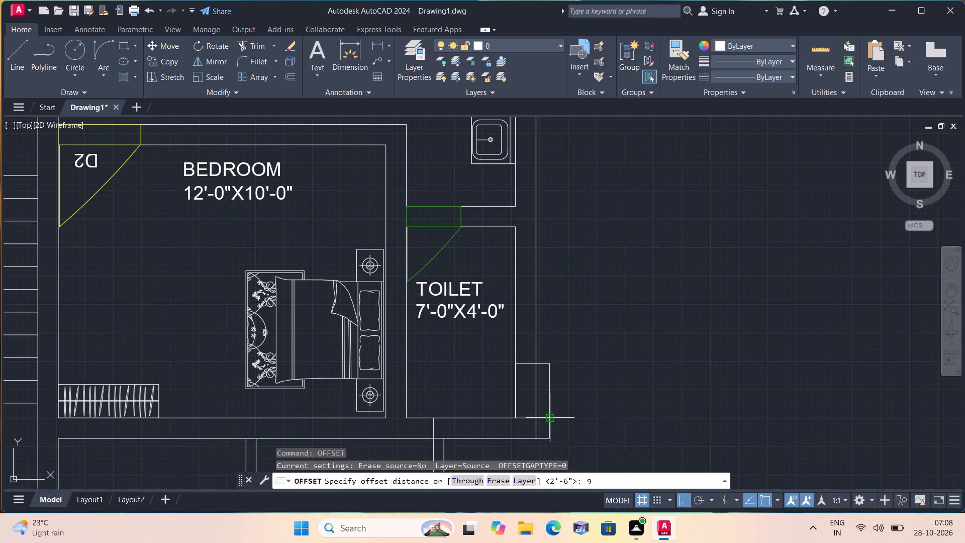
pyautogui.press('space')
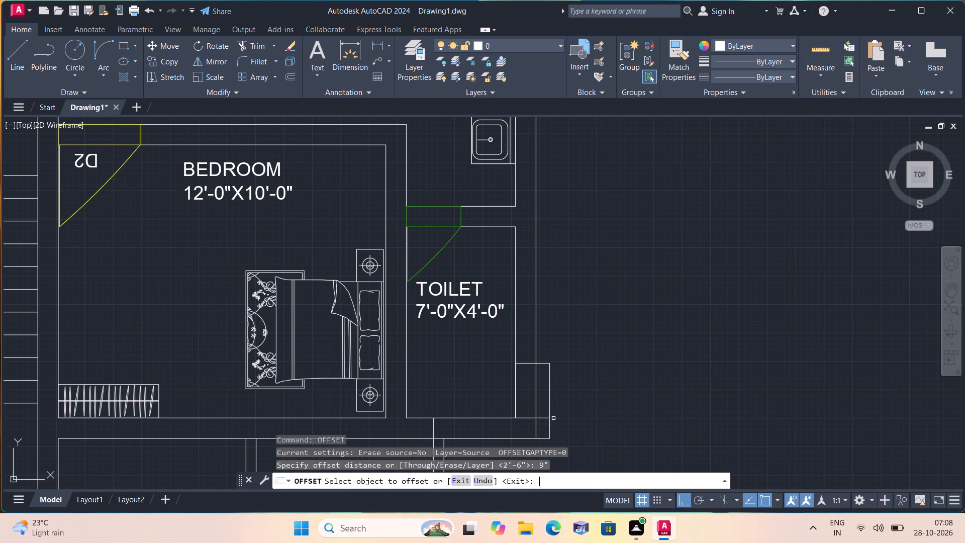
pyautogui.click(544, 362)
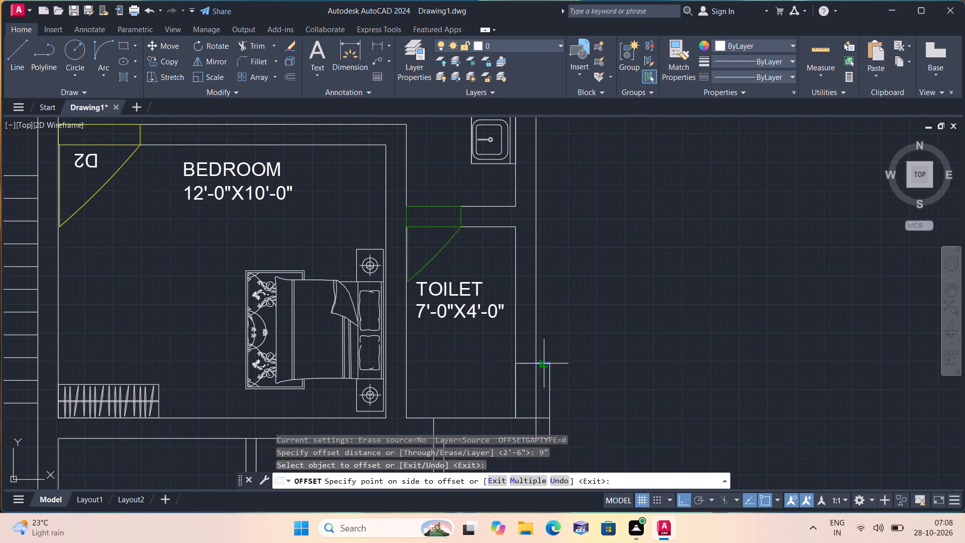
pyautogui.click(553, 323)
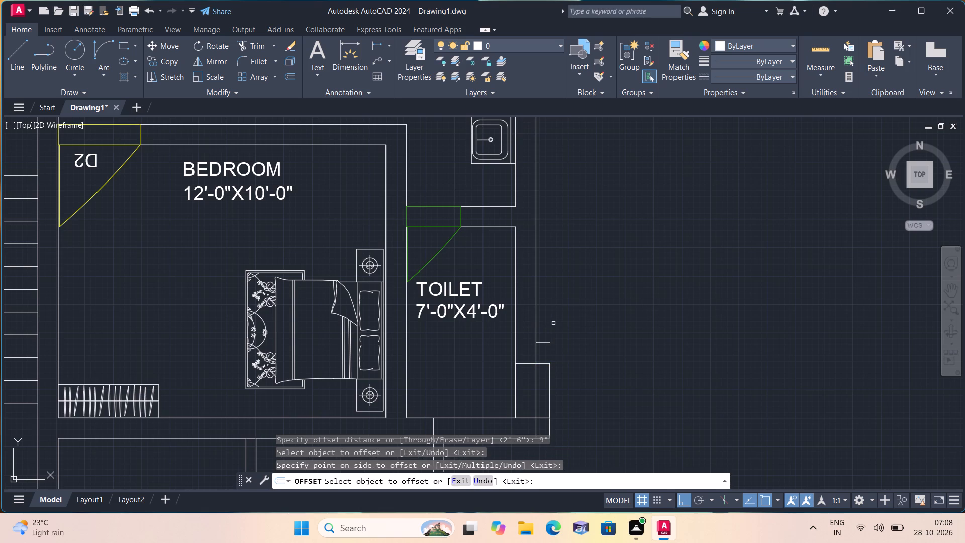
pyautogui.press('space')
# Draw a vertical line from the toilet projection's outer north corner up to the level of the 9" offset line.
pyautogui.write('l')
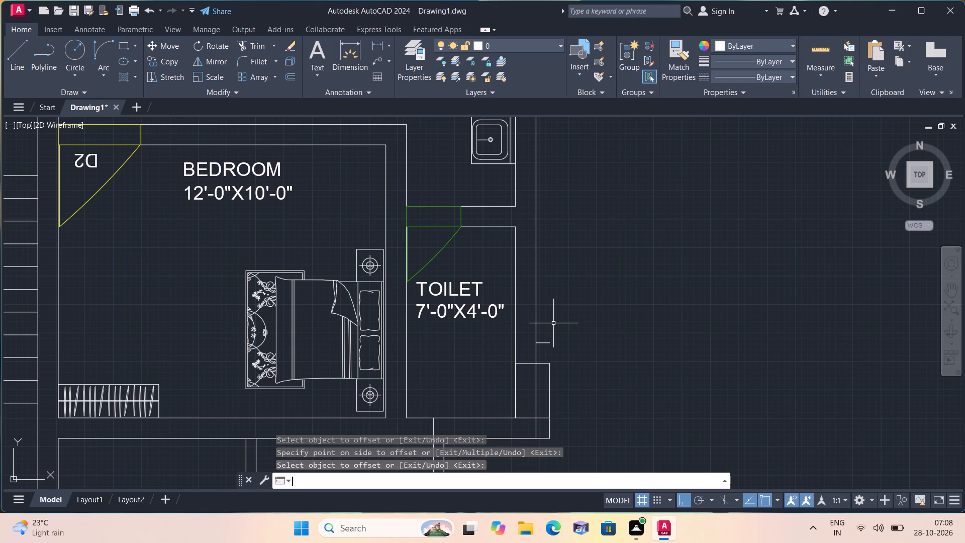
pyautogui.press('space')
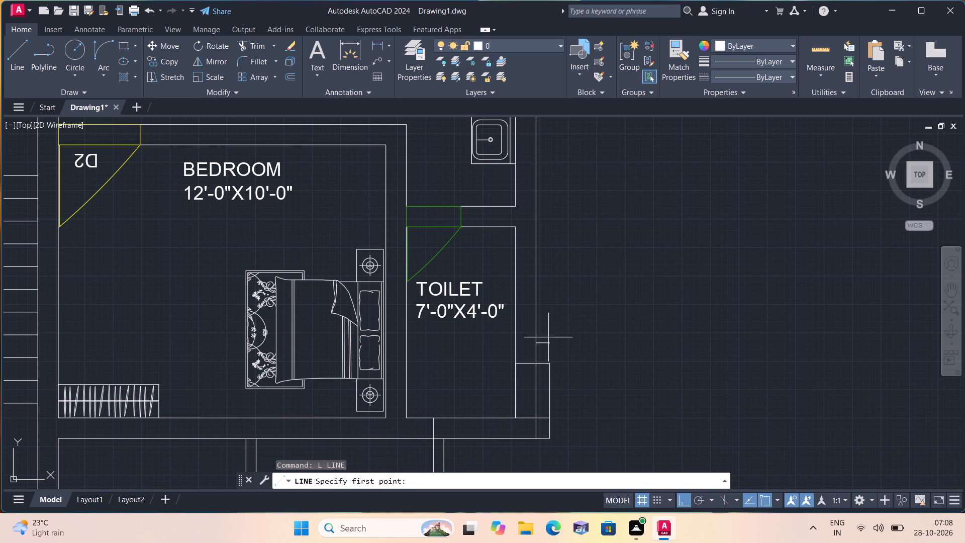
pyautogui.scroll(1, 545, 357)
pyautogui.click(550, 367)
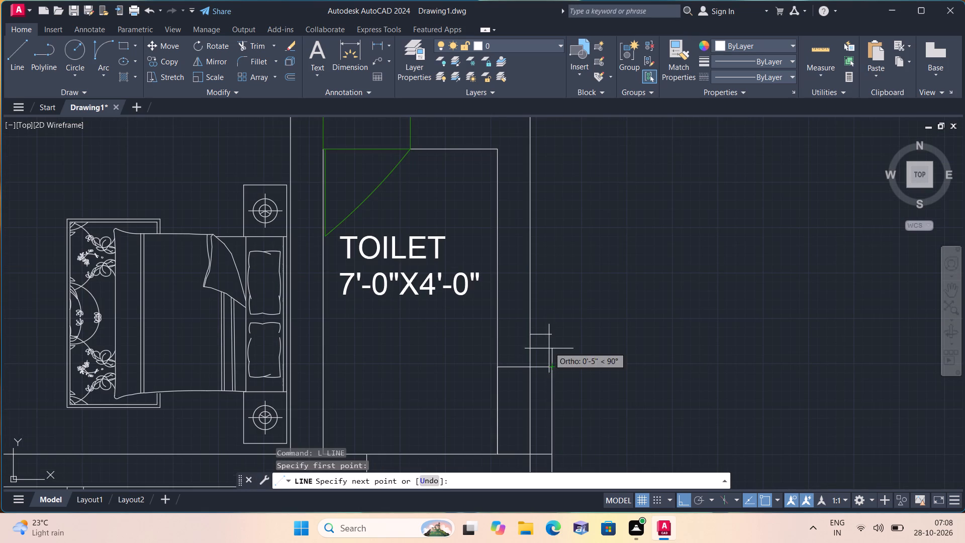
pyautogui.click(549, 337)
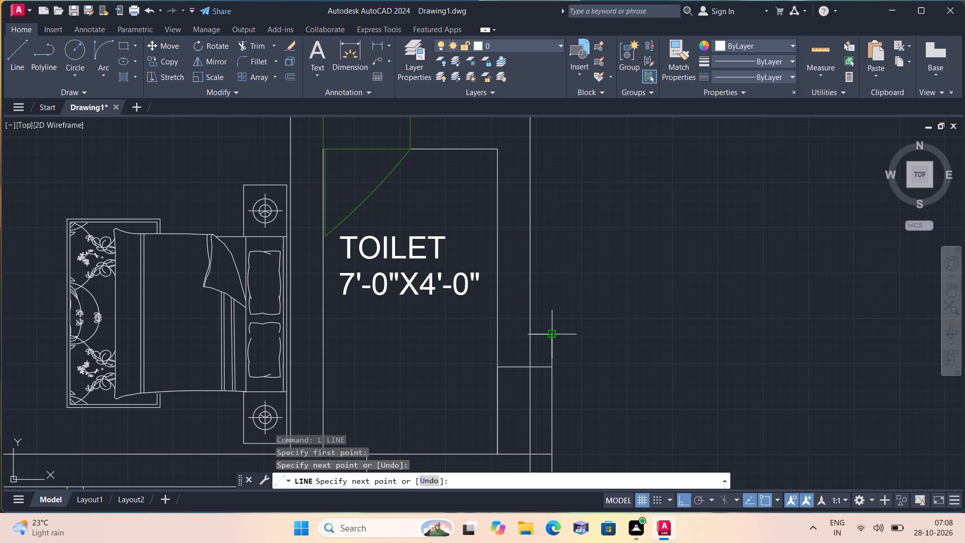
pyautogui.press('space')
# Trim the outer wall line at the projection's 9" return, the toilet's inner east wall line across the recess, and the stub south of it.
pyautogui.write('tr')
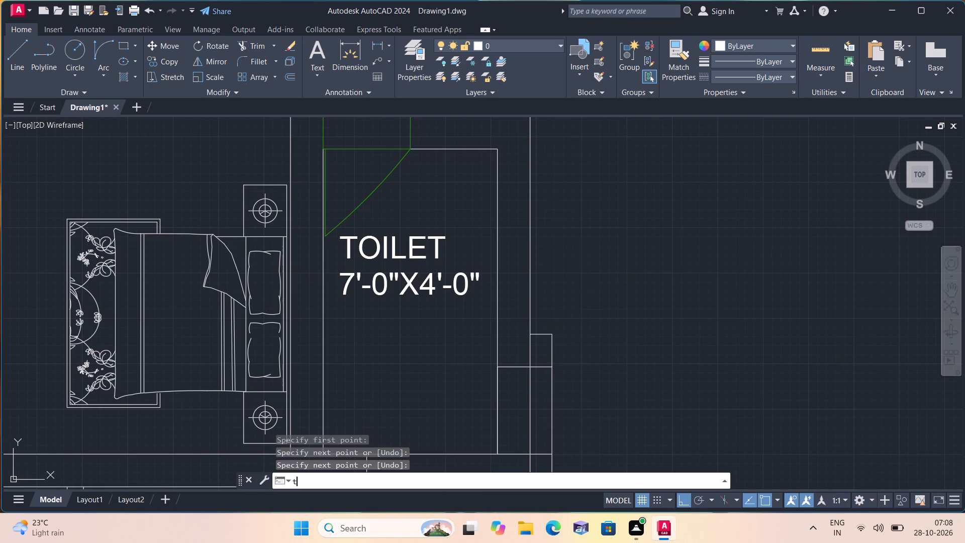
pyautogui.write('im')
pyautogui.press('space')
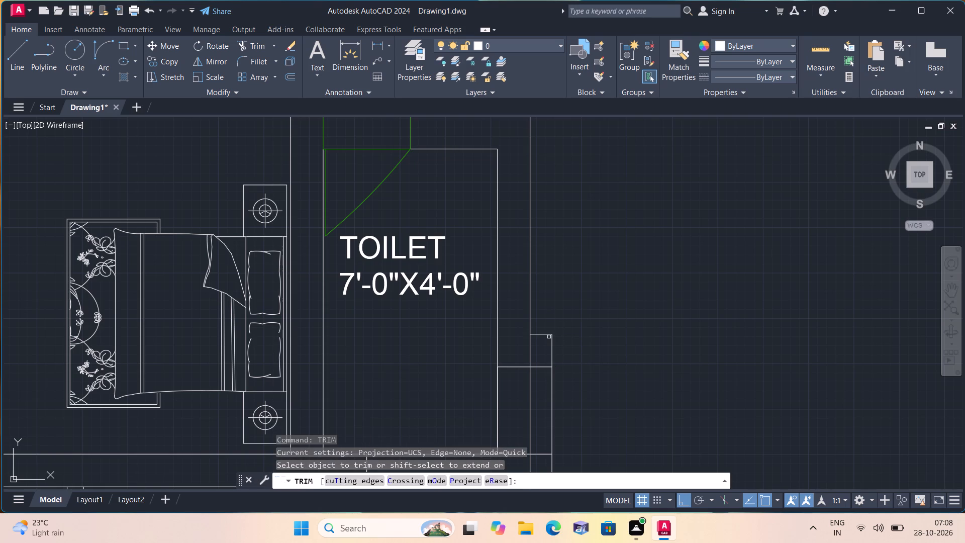
pyautogui.click(533, 350)
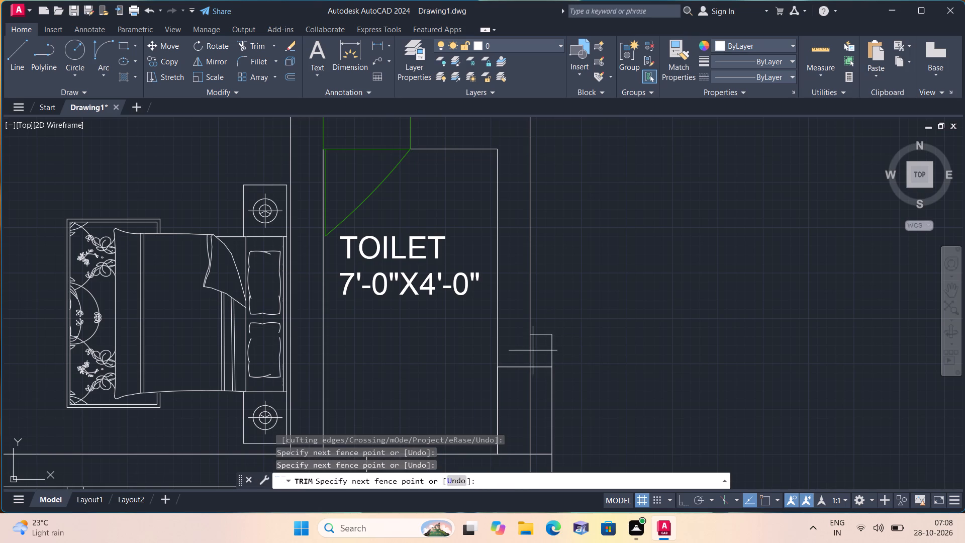
pyautogui.click(515, 347)
pyautogui.moveTo(518, 348); pyautogui.dragTo(515, 288, button='middle')
pyautogui.scroll(-1, 517, 341)
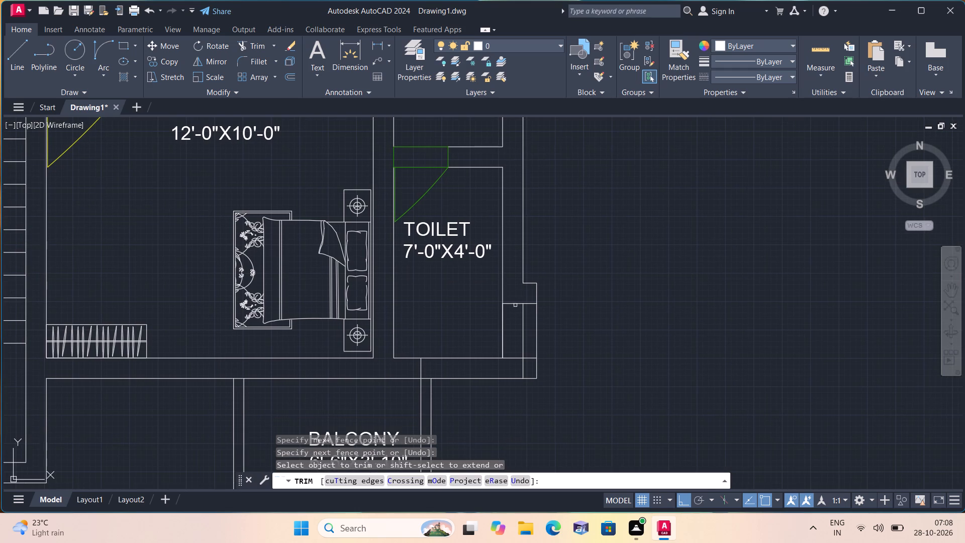
pyautogui.moveTo(506, 330); pyautogui.dragTo(484, 316)
pyautogui.click(522, 365)
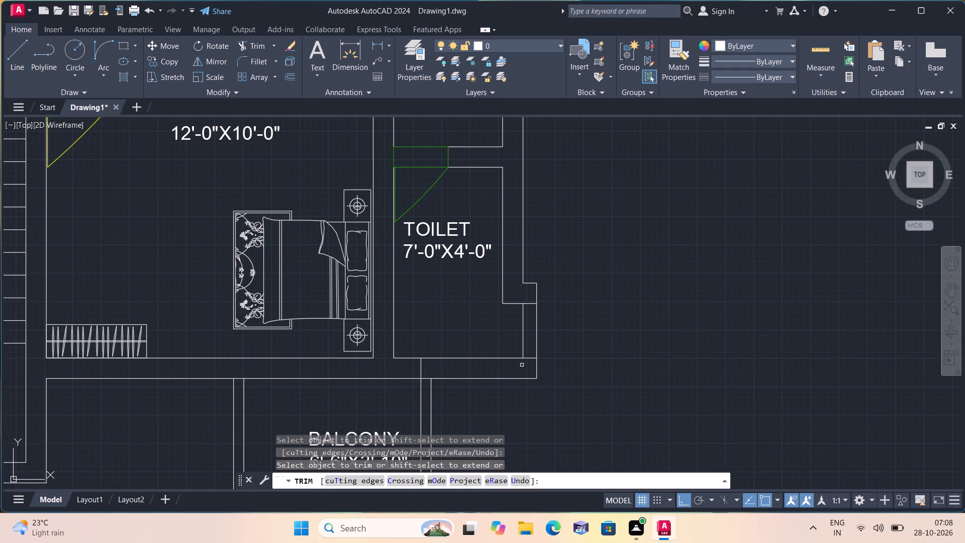
pyautogui.scroll(-2, 525, 363)
pyautogui.moveTo(583, 289); pyautogui.dragTo(541, 356, button='middle')
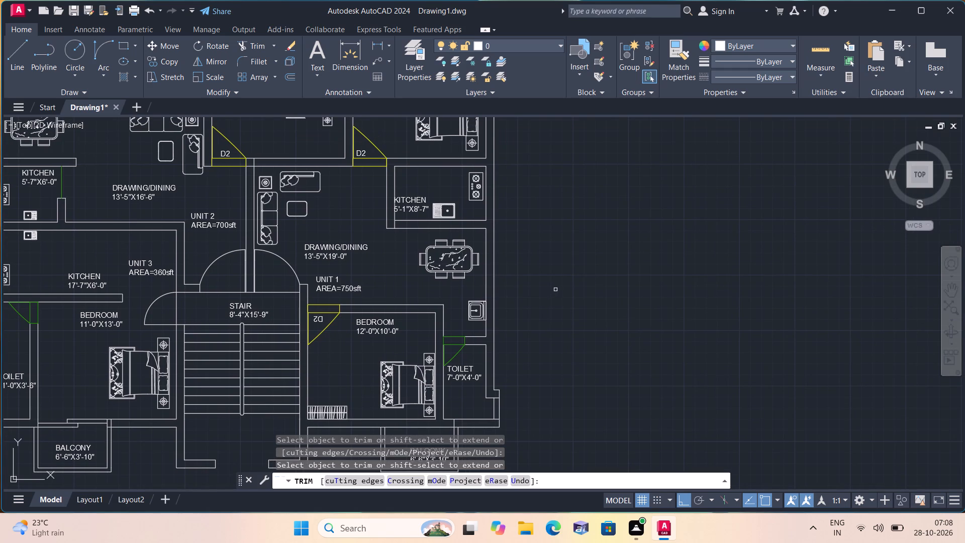
pyautogui.press('space')
# Draw a vertical line about 38'-1" north from the projection's outer north-east corner, alongside the building's east wall.
pyautogui.write('l')
pyautogui.press('space')
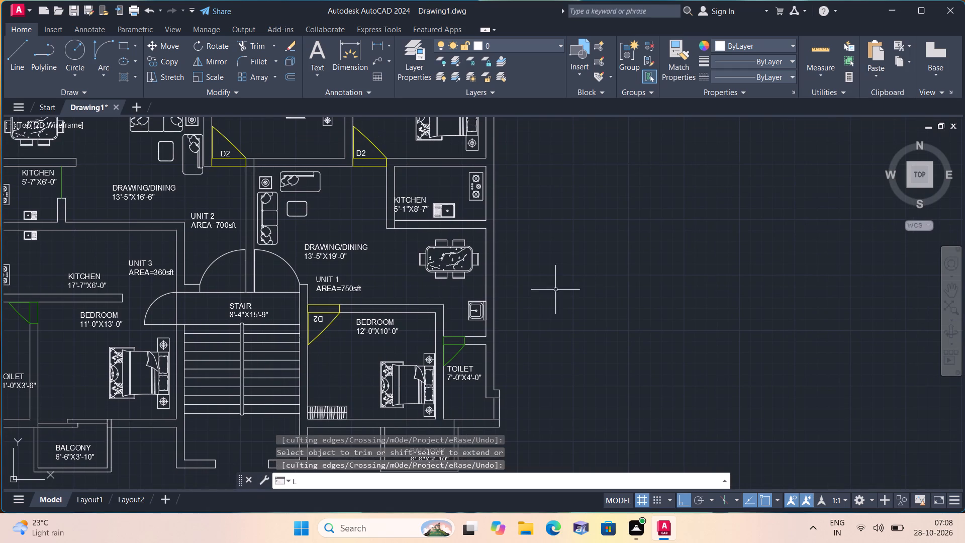
pyautogui.scroll(-1, 555, 290)
pyautogui.moveTo(558, 302); pyautogui.dragTo(564, 286, button='middle')
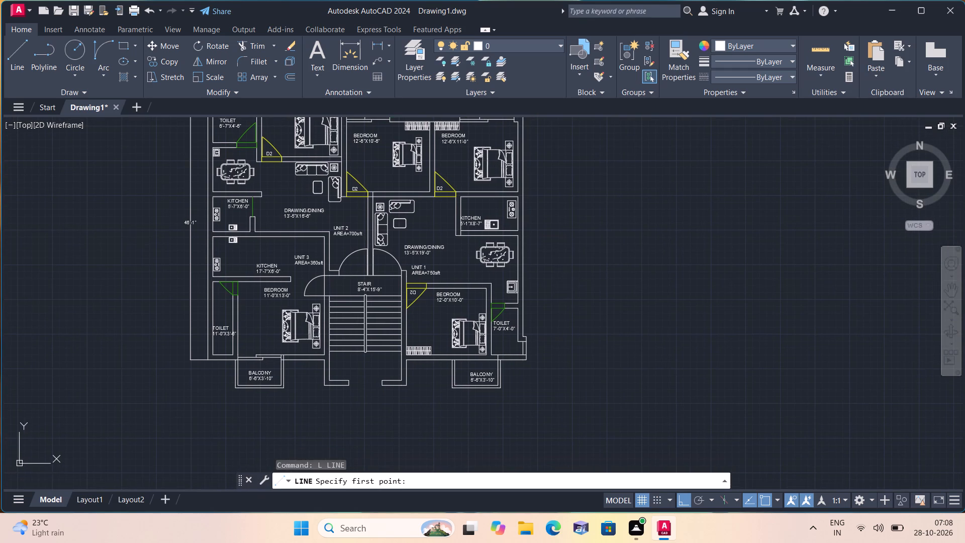
pyautogui.scroll(2, 537, 348)
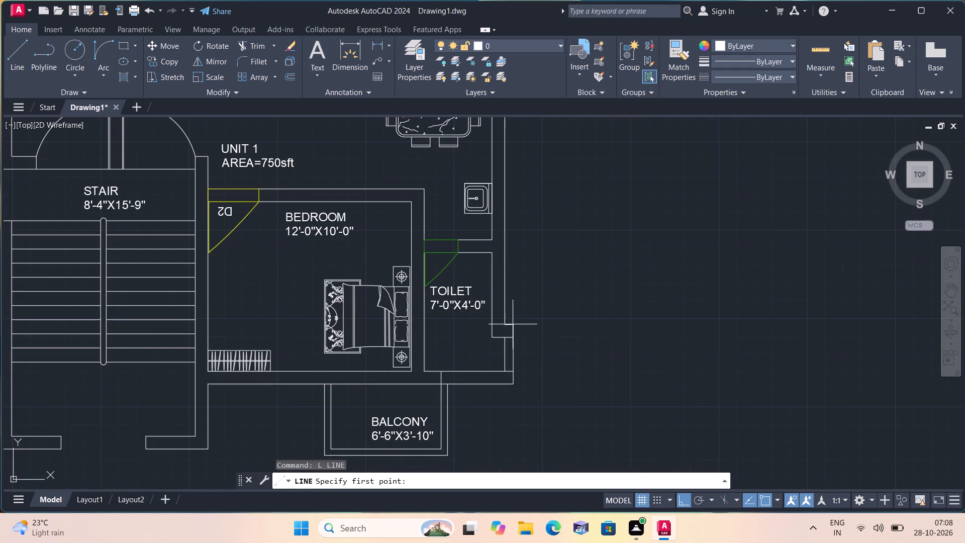
pyautogui.click(512, 324)
pyautogui.scroll(-2, 520, 286)
pyautogui.moveTo(524, 275); pyautogui.dragTo(529, 452, button='middle')
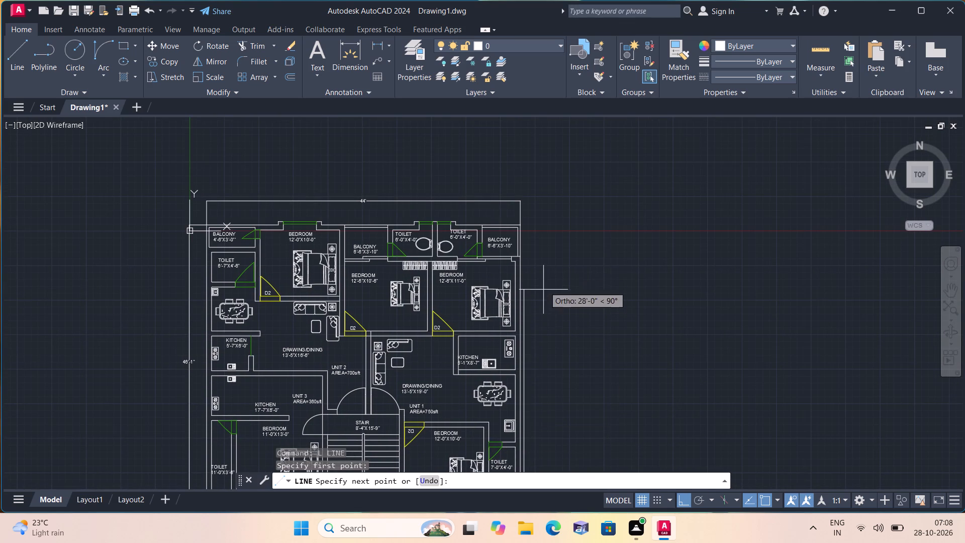
pyautogui.click(544, 222)
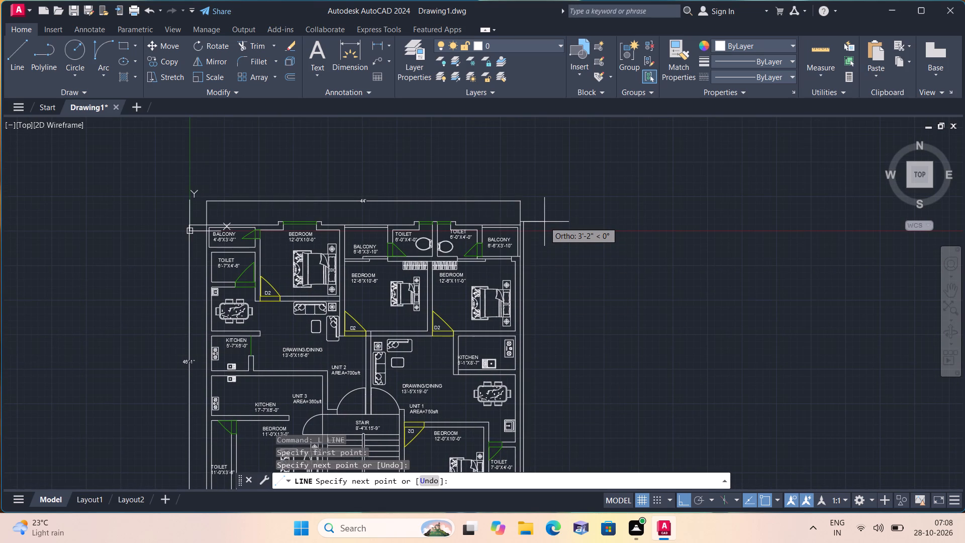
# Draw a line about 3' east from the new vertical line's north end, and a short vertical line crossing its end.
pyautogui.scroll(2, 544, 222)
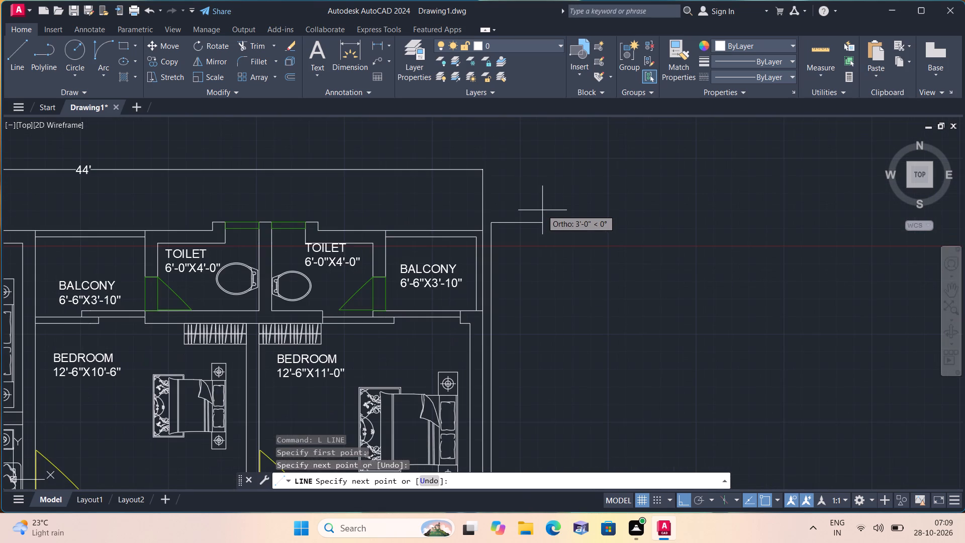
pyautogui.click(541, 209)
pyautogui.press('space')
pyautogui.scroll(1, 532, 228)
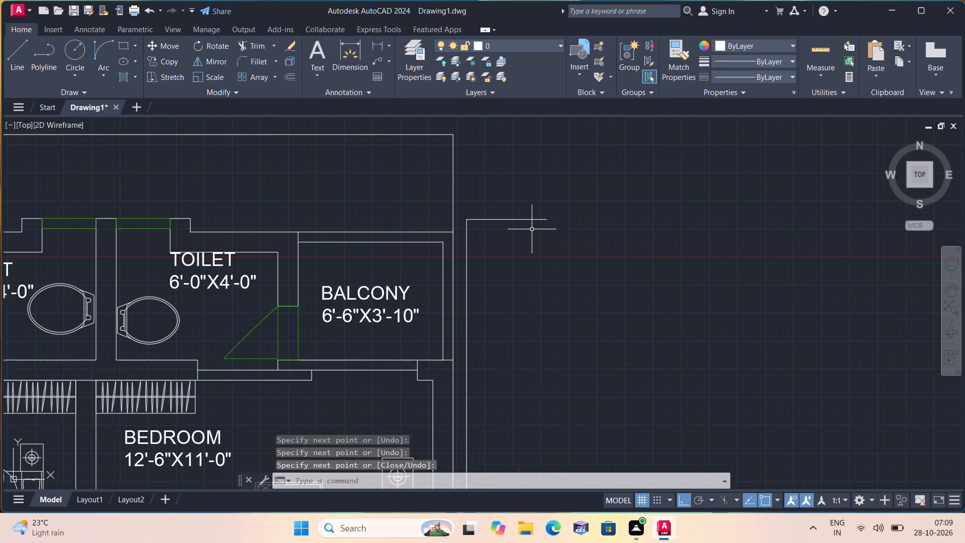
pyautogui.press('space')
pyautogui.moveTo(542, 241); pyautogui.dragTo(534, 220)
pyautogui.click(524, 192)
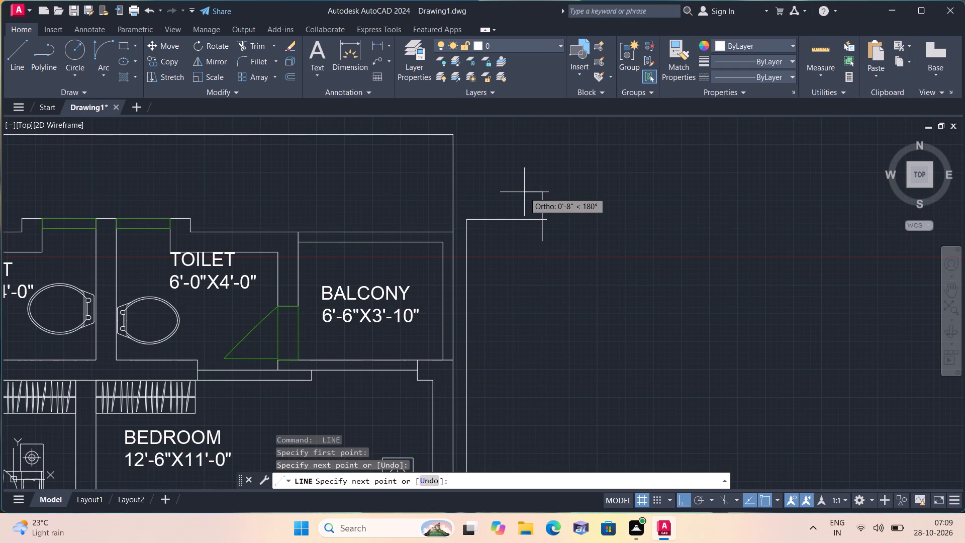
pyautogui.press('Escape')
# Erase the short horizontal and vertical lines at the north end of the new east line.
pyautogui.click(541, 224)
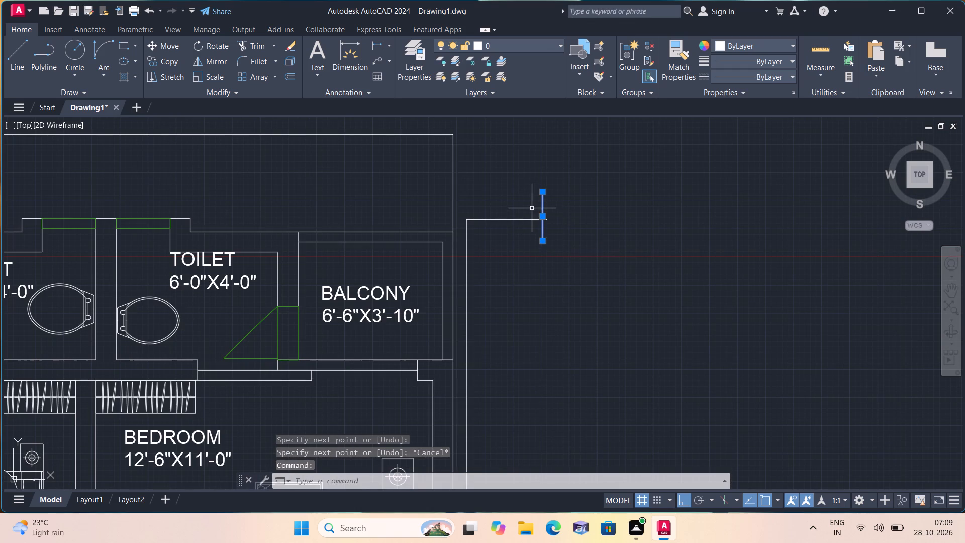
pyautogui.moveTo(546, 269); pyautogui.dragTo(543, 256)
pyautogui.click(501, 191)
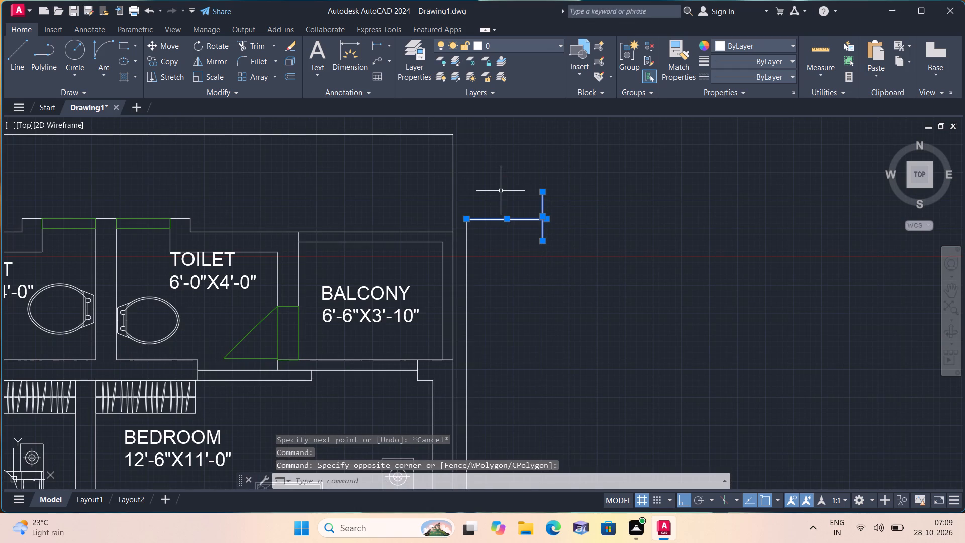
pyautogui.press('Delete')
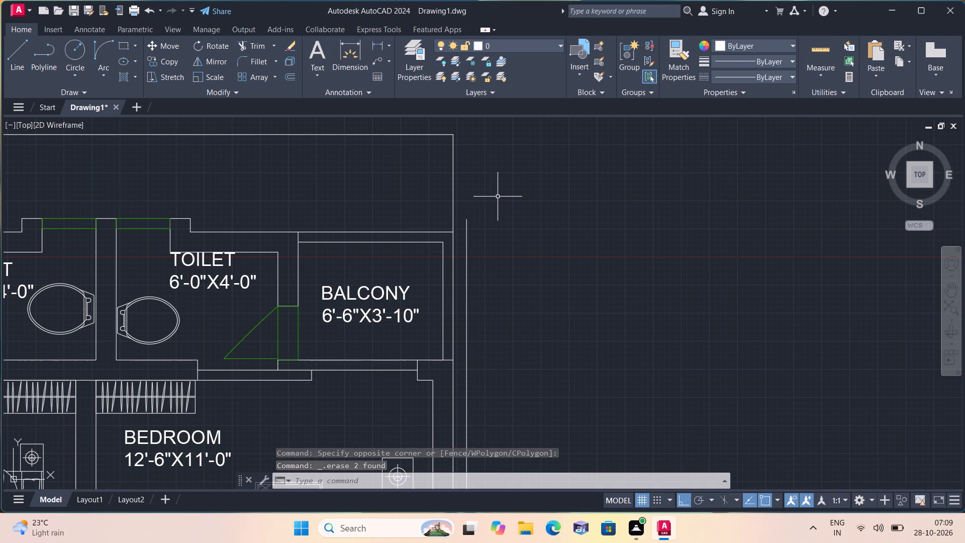
# Draw a horizontal line extending the north face of Unit 1's toilet north wall east to the new outer line.
pyautogui.scroll(-1, 530, 231)
pyautogui.moveTo(529, 231); pyautogui.dragTo(542, 126, button='middle')
pyautogui.scroll(-1, 542, 129)
pyautogui.moveTo(559, 279); pyautogui.dragTo(540, 176, button='middle')
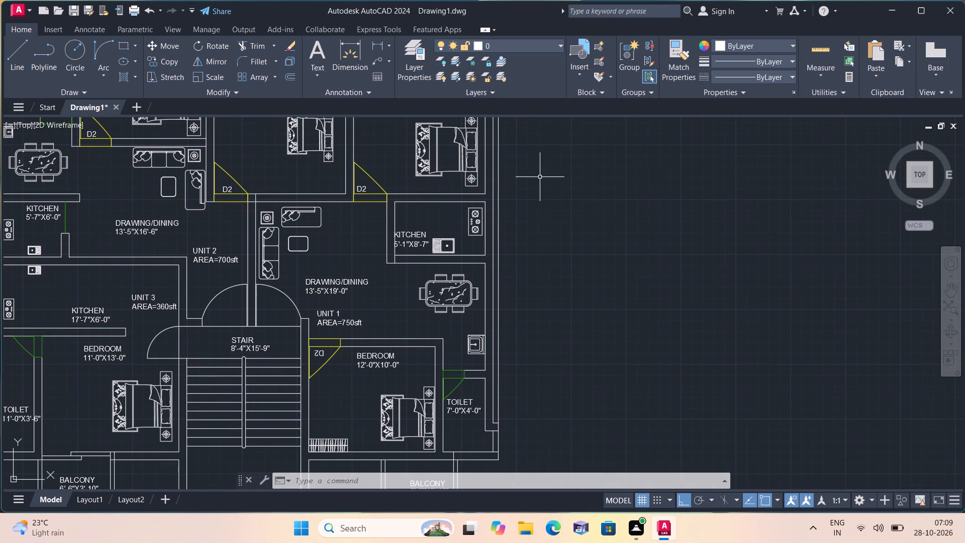
pyautogui.moveTo(528, 230); pyautogui.dragTo(550, 181, button='middle')
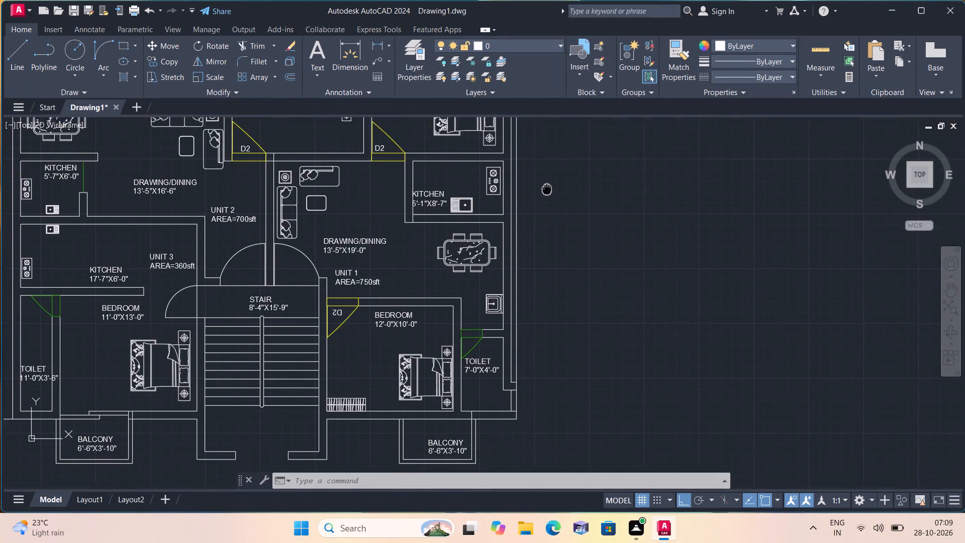
pyautogui.moveTo(550, 181); pyautogui.dragTo(550, 180, button='middle')
pyautogui.write('l')
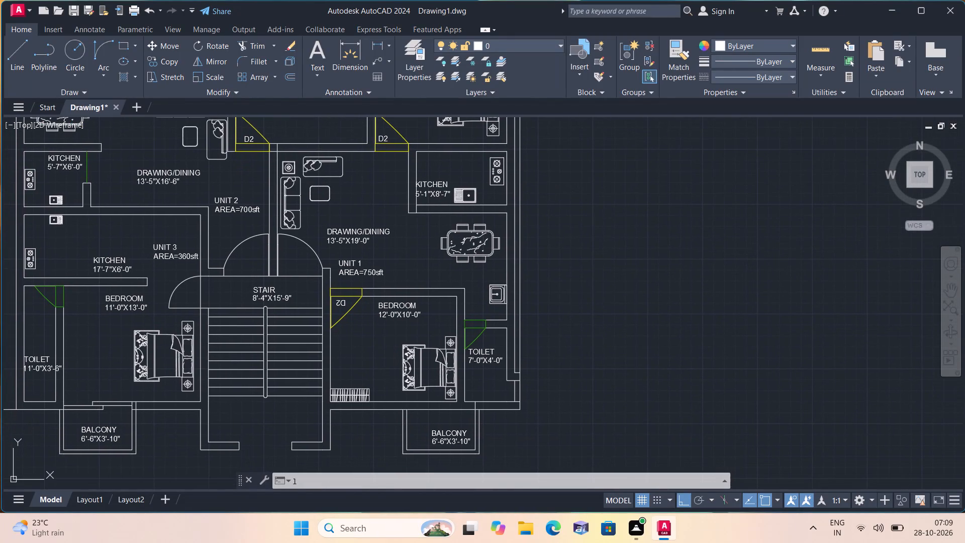
pyautogui.press('space')
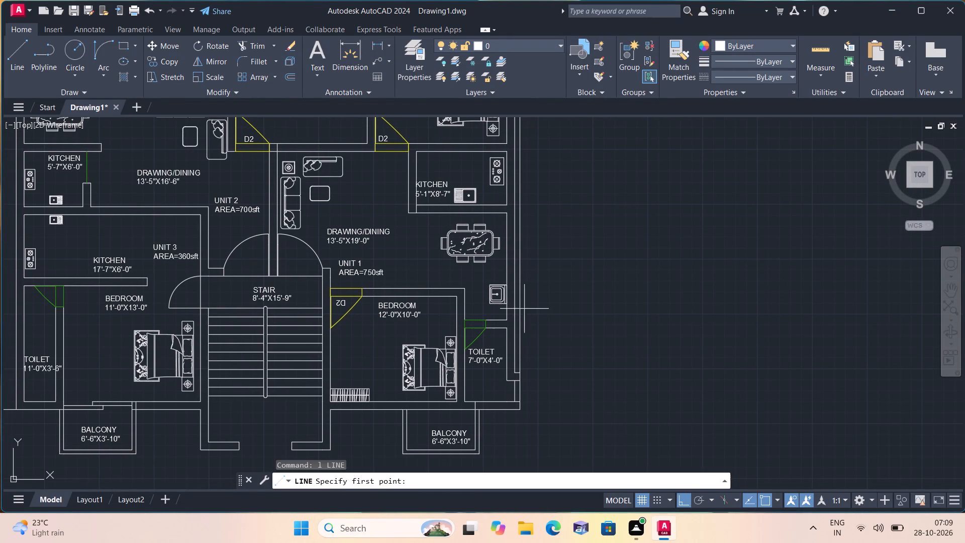
pyautogui.scroll(1, 508, 317)
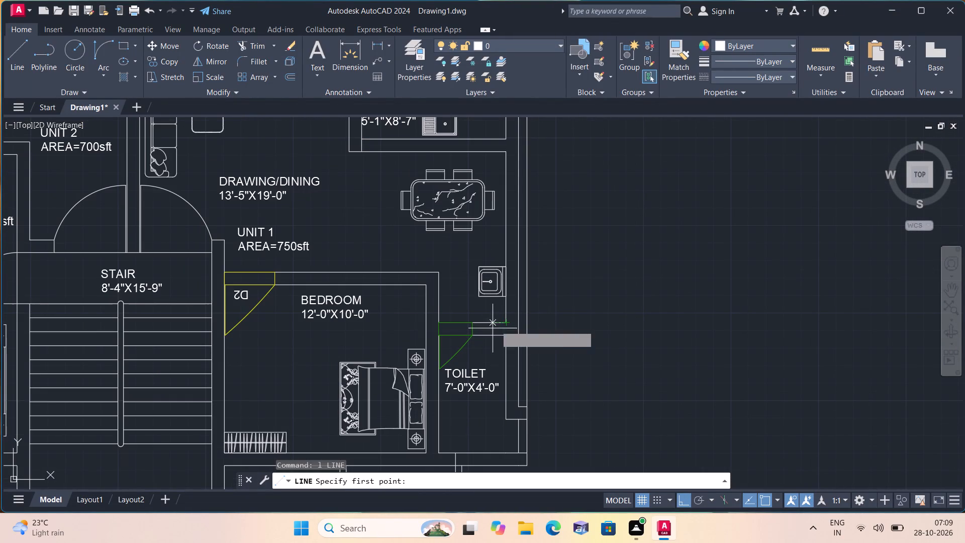
pyautogui.click(508, 322)
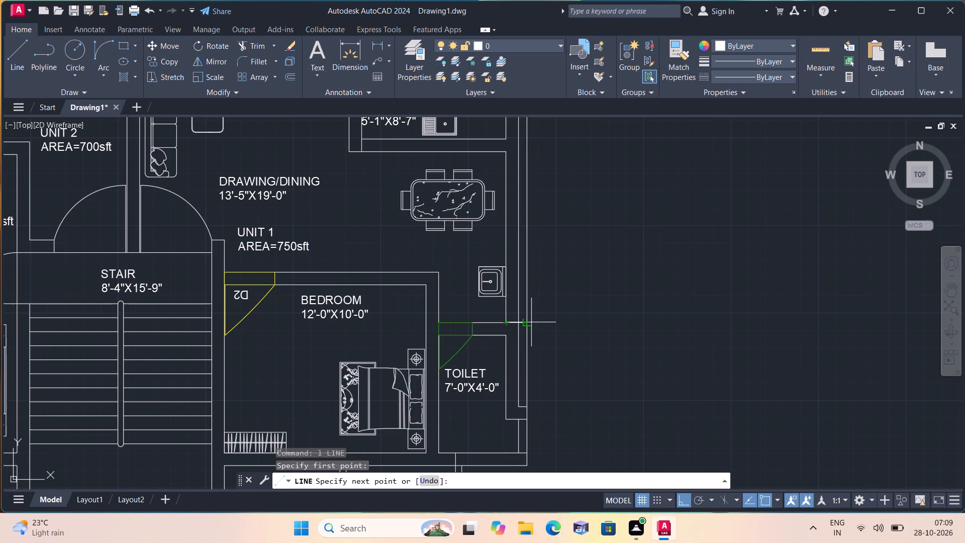
pyautogui.click(529, 322)
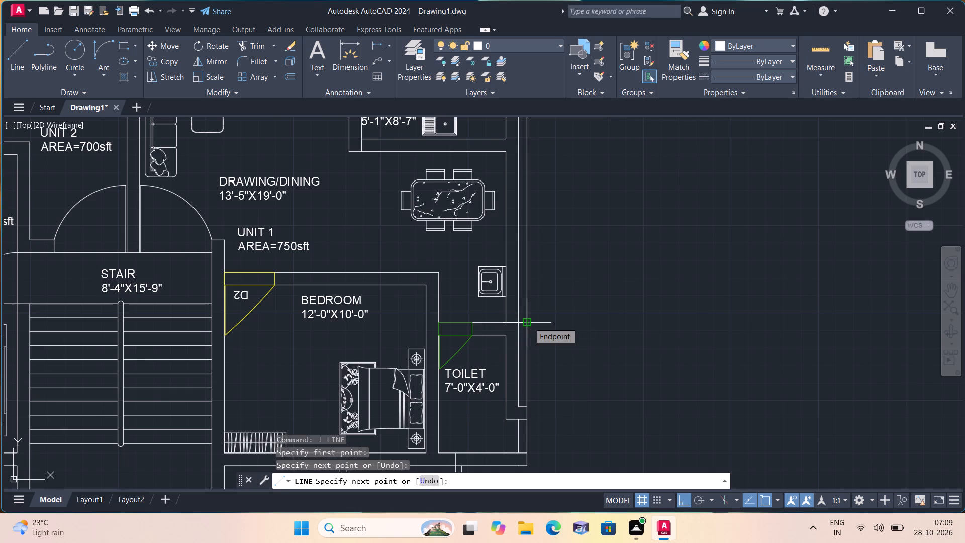
pyautogui.press('space')
# Draw a horizontal line extending the south face of Unit 1's toilet north wall east to the new outer line.
pyautogui.press('space')
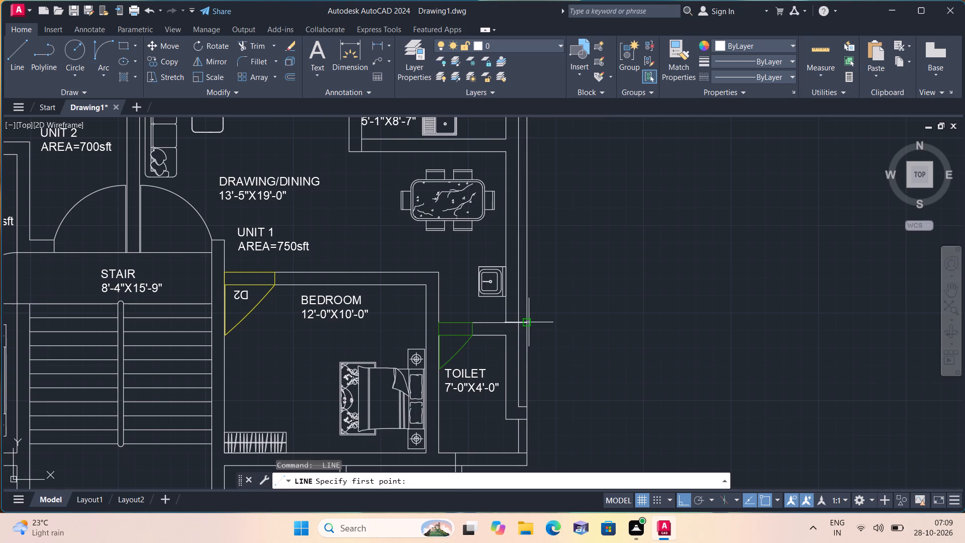
pyautogui.scroll(1, 538, 333)
pyautogui.click(489, 338)
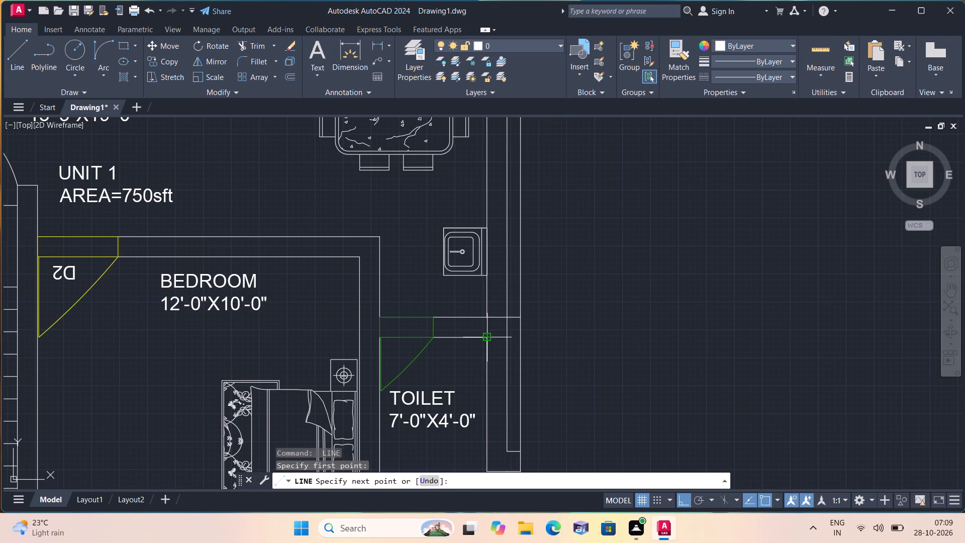
pyautogui.click(517, 338)
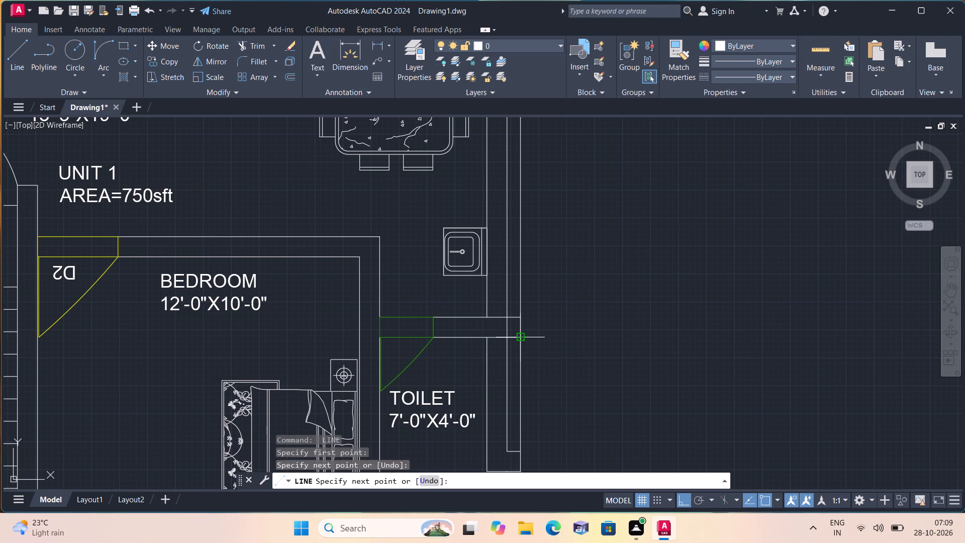
pyautogui.press('space')
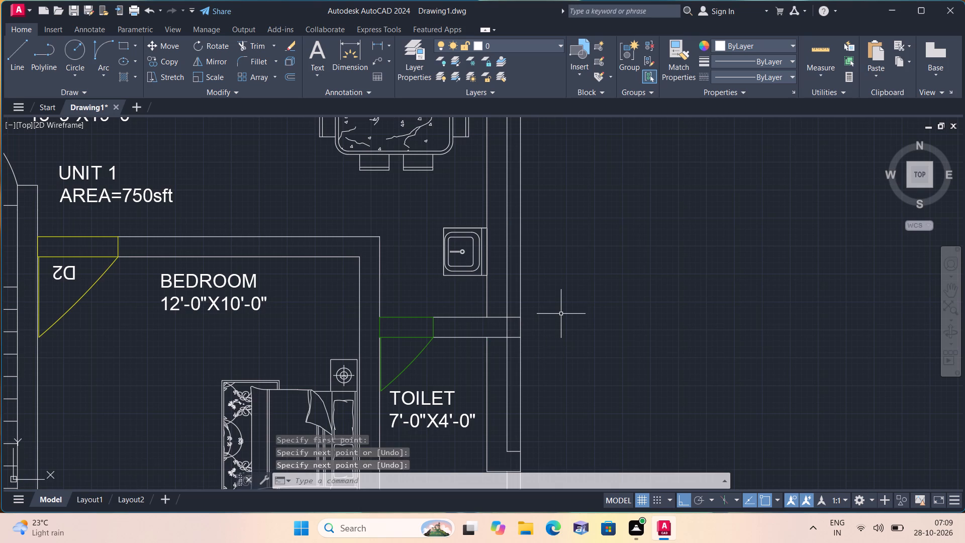
# Trim the former outer wall line between the two horizontal lines extending the toilet's north wall.
pyautogui.write('trim')
pyautogui.press('space')
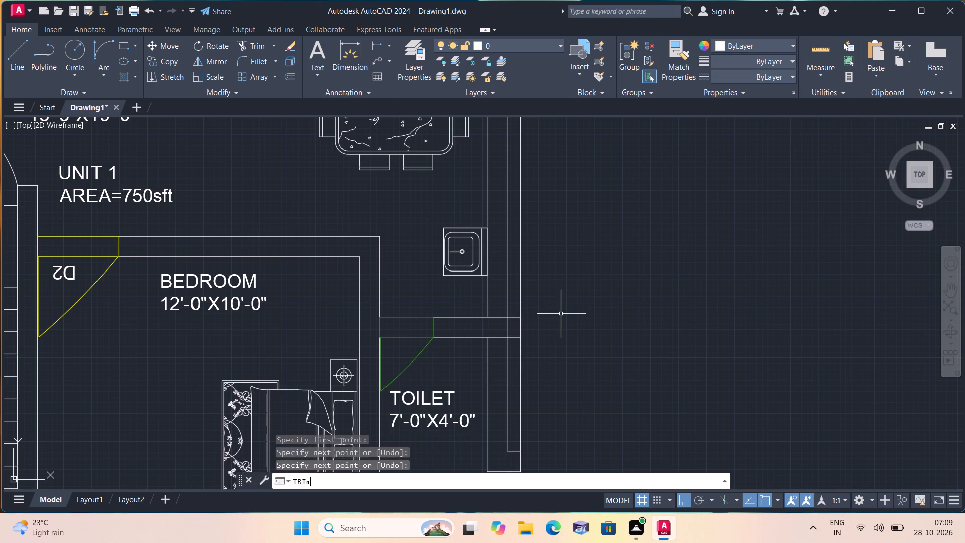
pyautogui.click(509, 329)
pyautogui.click(500, 339)
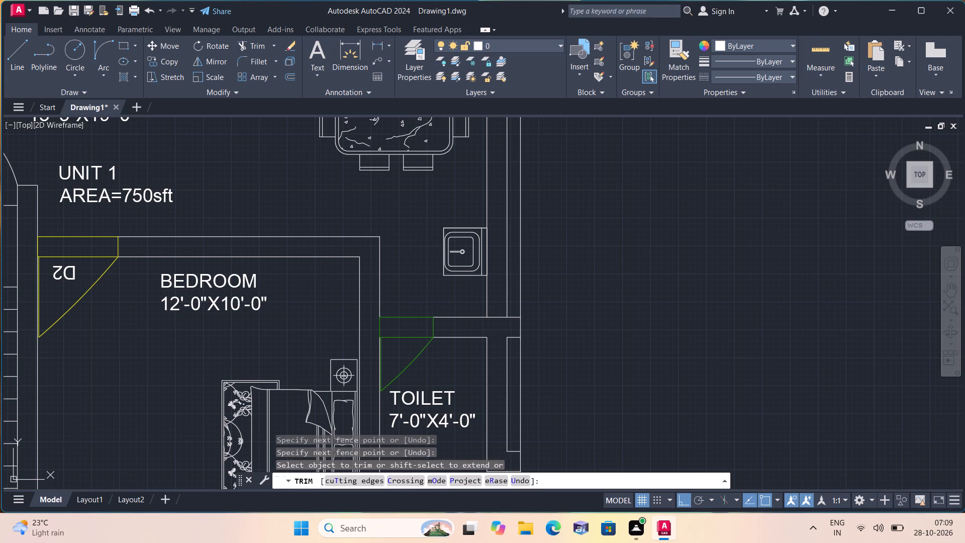
# Draw a short horizontal line between the former and new outer lines of Unit 1's east wall, just southeast of the dining table.
pyautogui.scroll(-1, 502, 409)
pyautogui.moveTo(545, 332); pyautogui.dragTo(548, 297, button='middle')
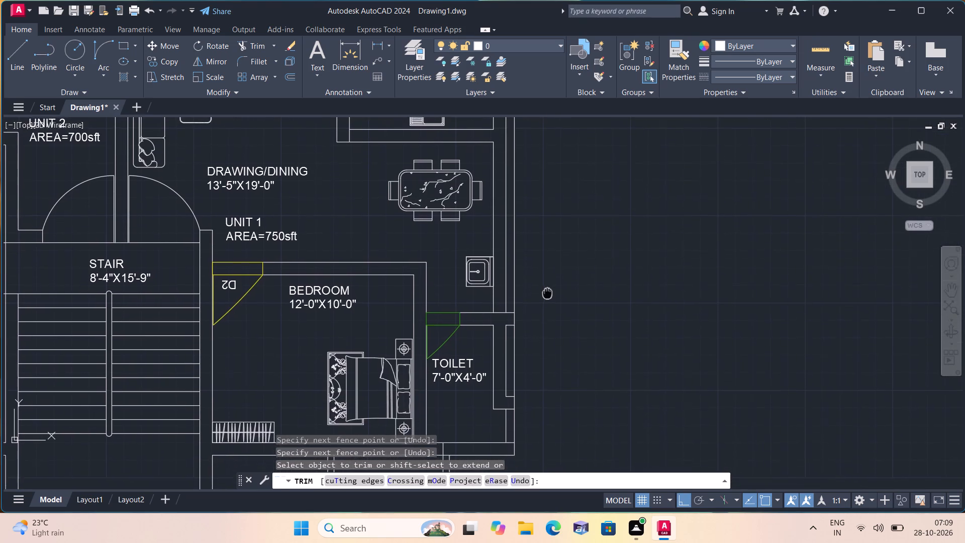
pyautogui.moveTo(548, 297); pyautogui.dragTo(563, 321, button='middle')
pyautogui.scroll(-1, 563, 321)
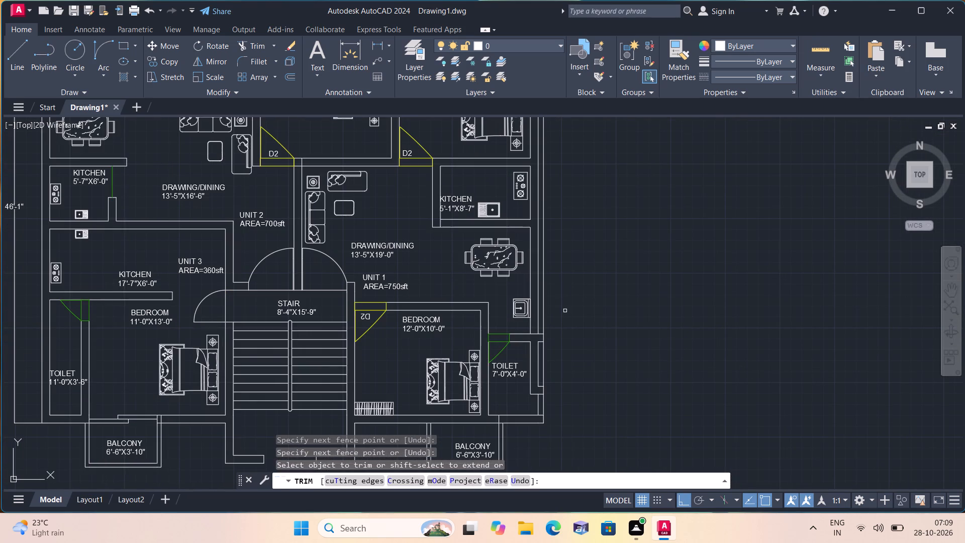
pyautogui.press('space')
pyautogui.write('l')
pyautogui.press('space')
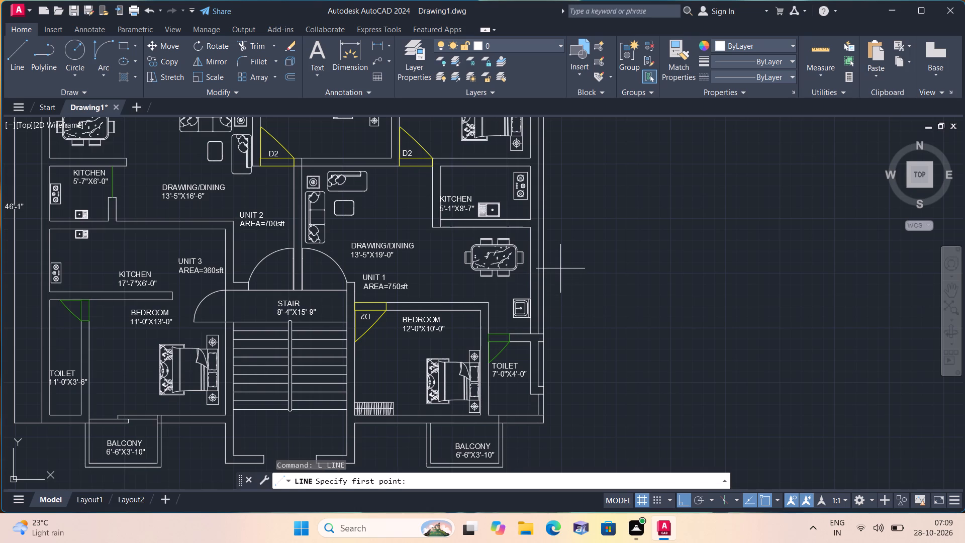
pyautogui.scroll(-1, 560, 268)
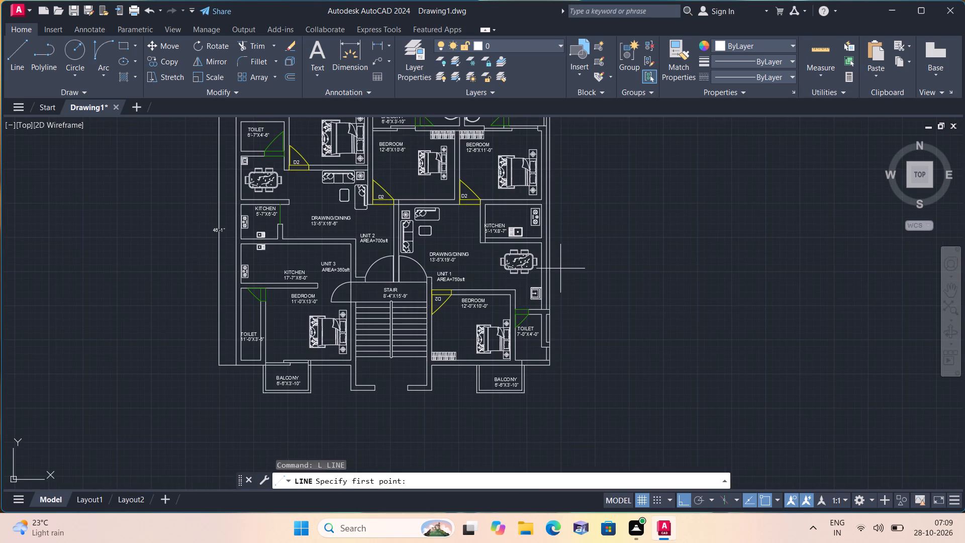
pyautogui.scroll(2, 546, 276)
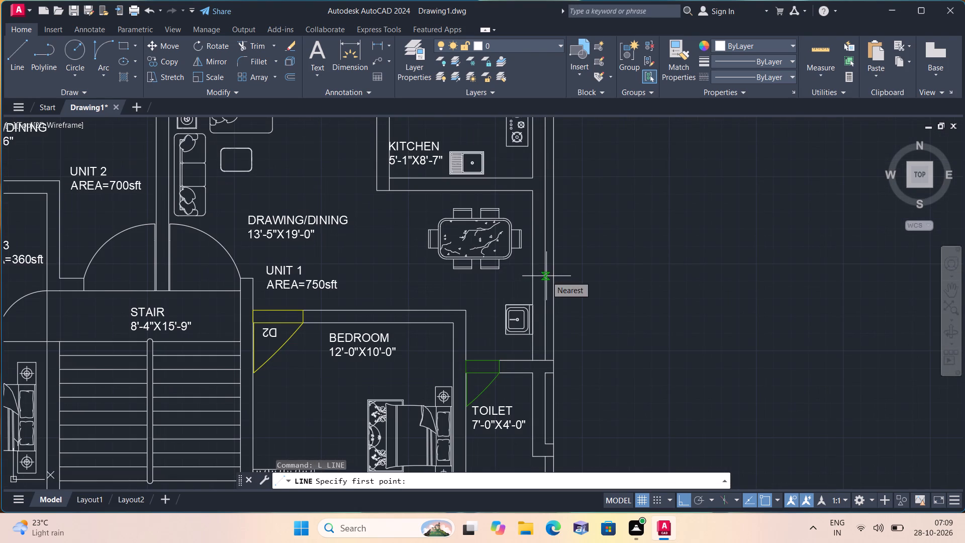
pyautogui.scroll(1, 546, 276)
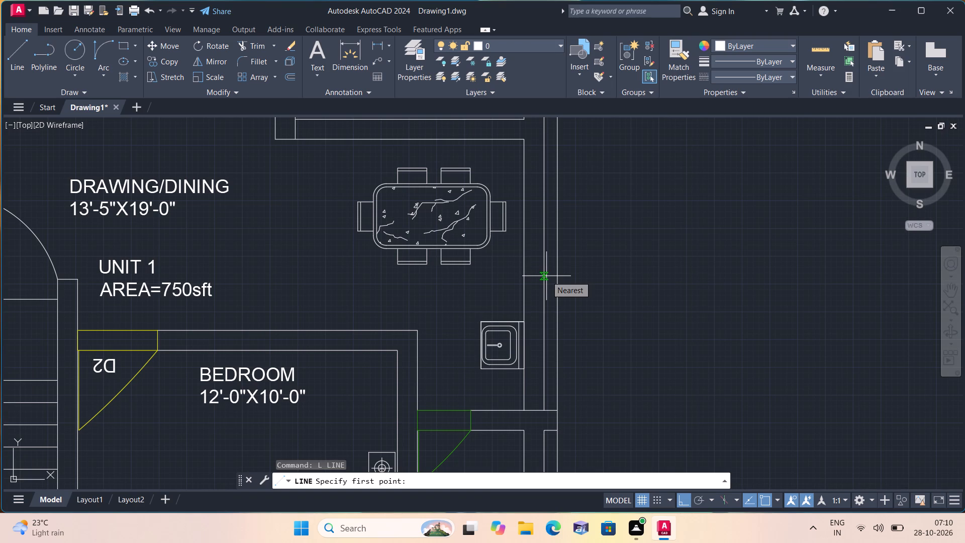
pyautogui.click(546, 277)
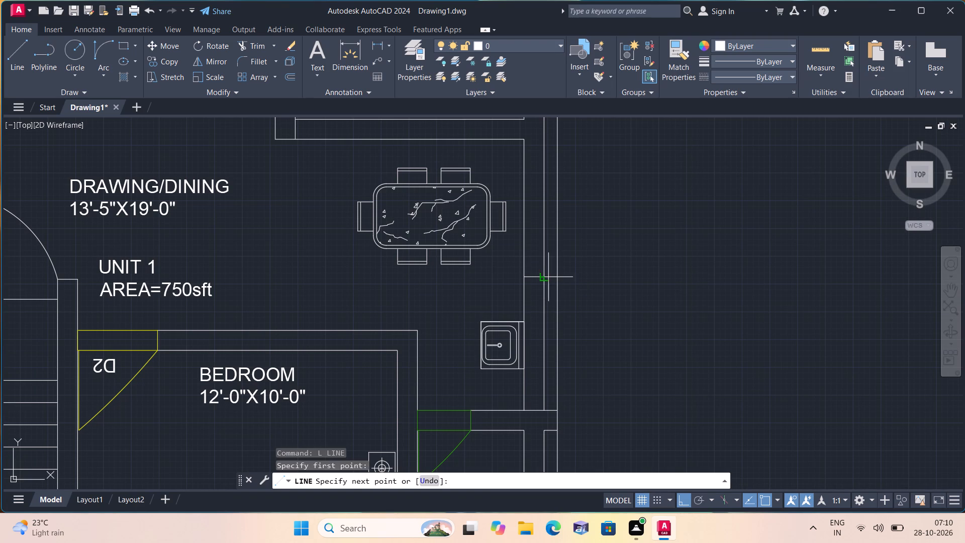
pyautogui.click(557, 277)
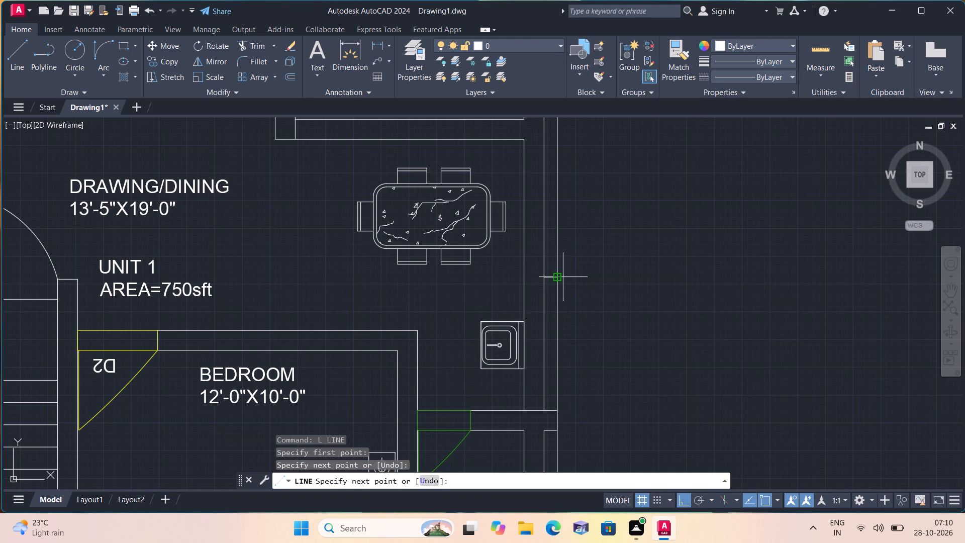
pyautogui.press('space')
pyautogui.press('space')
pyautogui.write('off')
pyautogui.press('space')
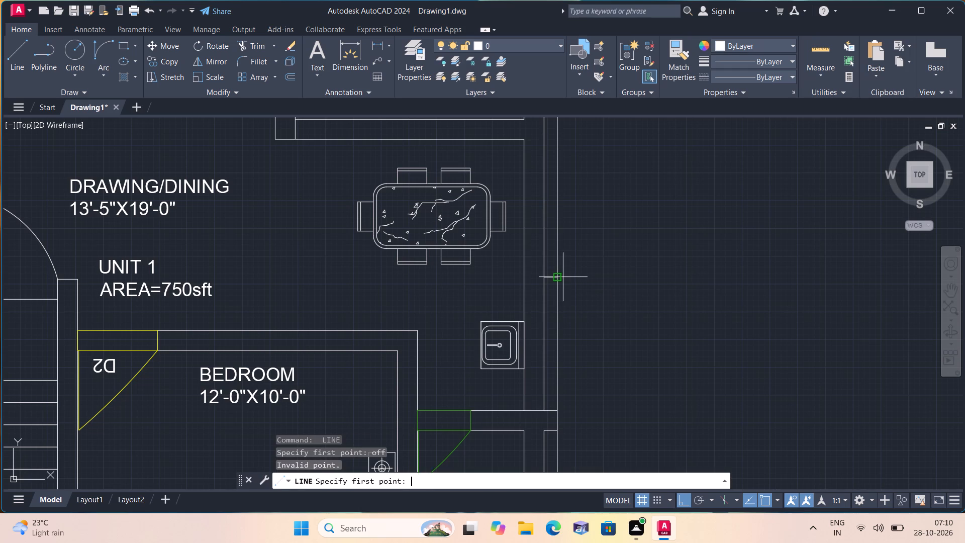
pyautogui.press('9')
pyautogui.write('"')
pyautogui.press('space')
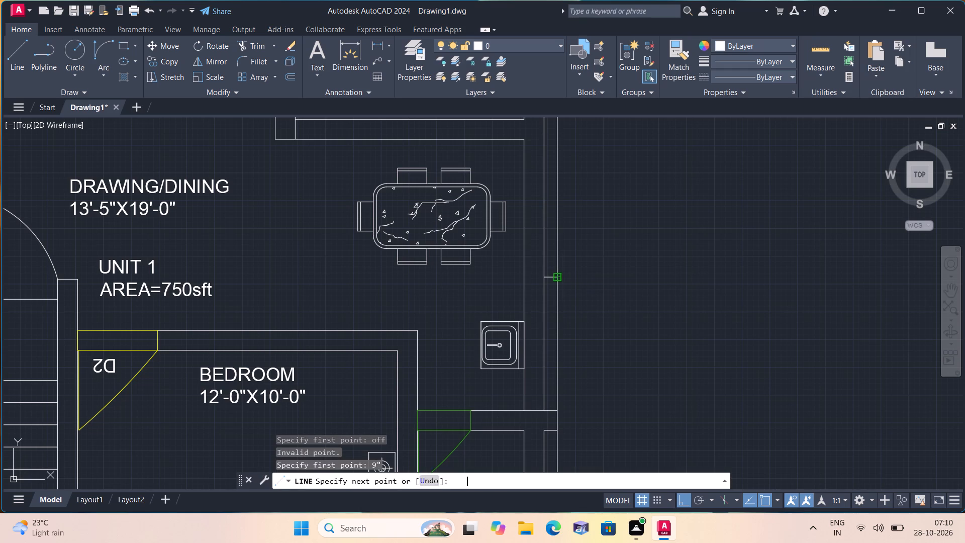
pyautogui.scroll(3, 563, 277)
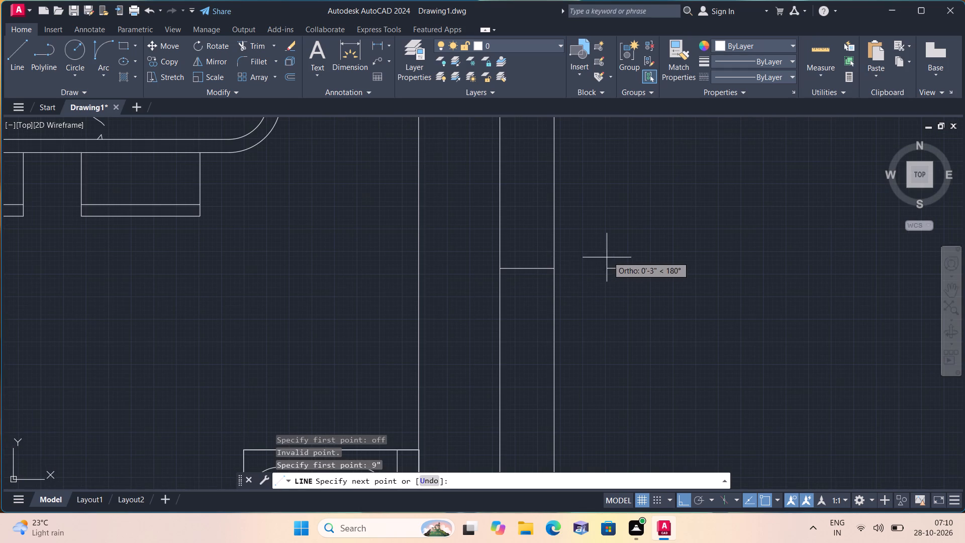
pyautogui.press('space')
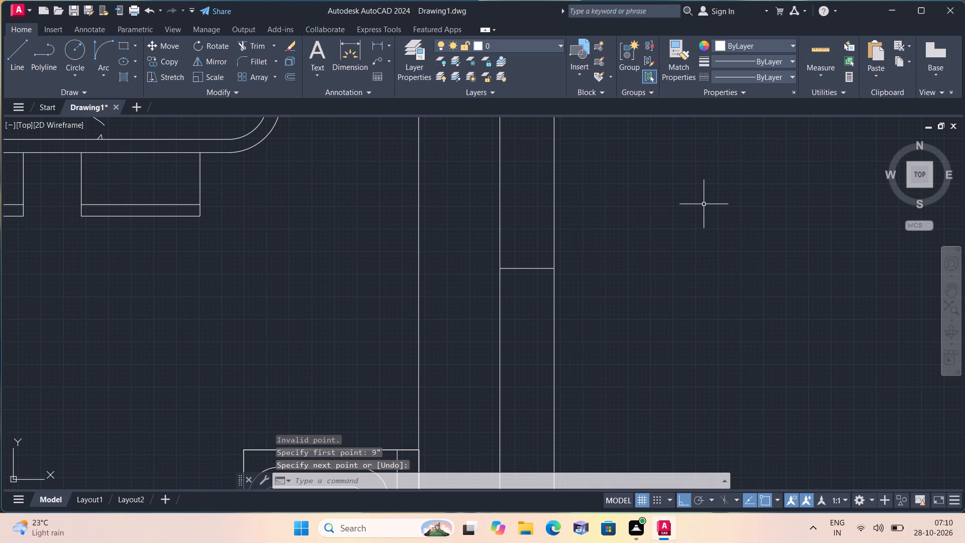
# Offset the short horizontal line between the two outer lines of the east wall 9" to the north.
pyautogui.press('o')
pyautogui.write('ff')
pyautogui.press('space')
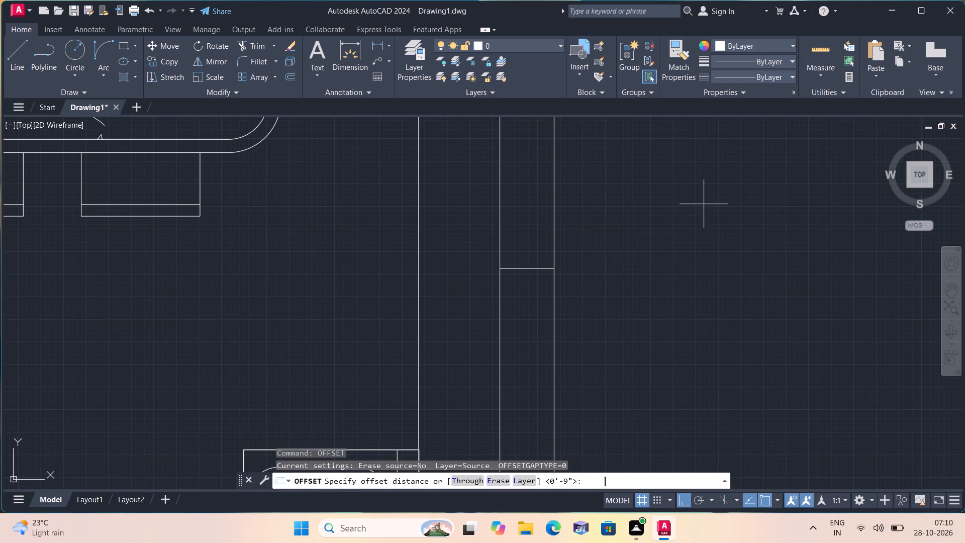
pyautogui.press('9')
pyautogui.write('"')
pyautogui.press('space')
pyautogui.scroll(-2, 699, 207)
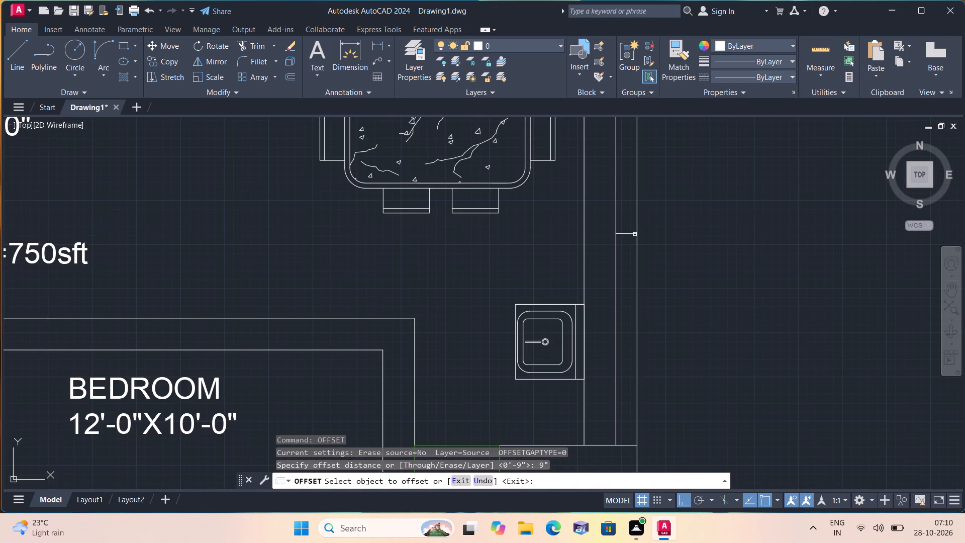
pyautogui.click(635, 234)
pyautogui.click(631, 211)
pyautogui.press('space')
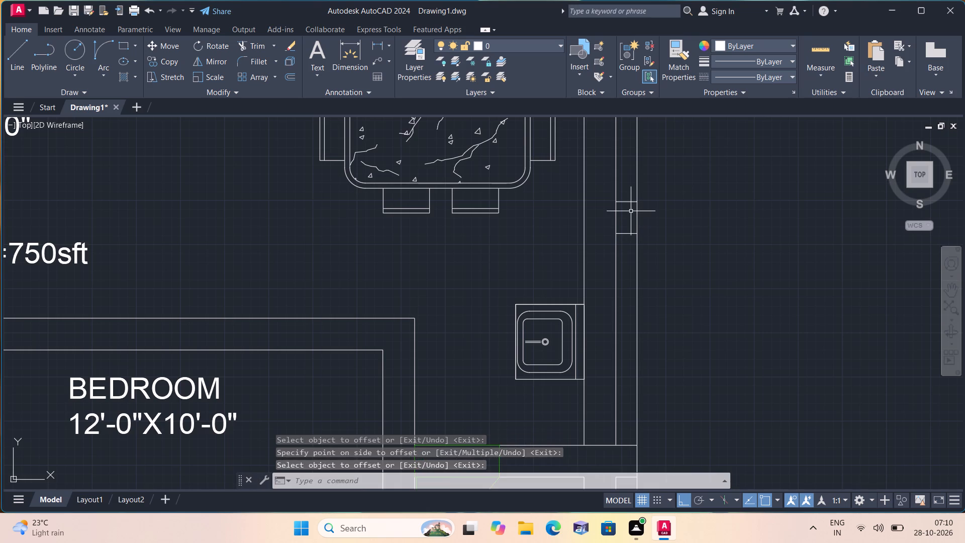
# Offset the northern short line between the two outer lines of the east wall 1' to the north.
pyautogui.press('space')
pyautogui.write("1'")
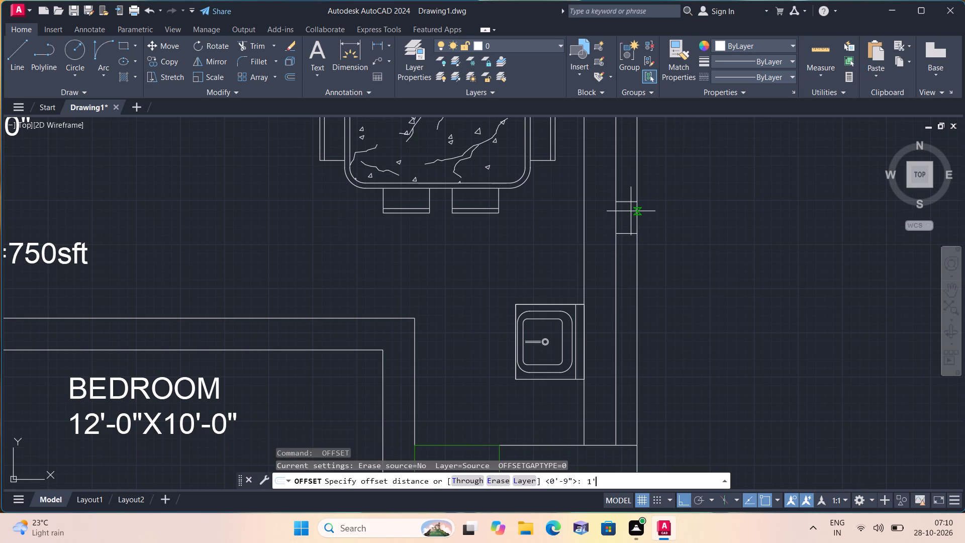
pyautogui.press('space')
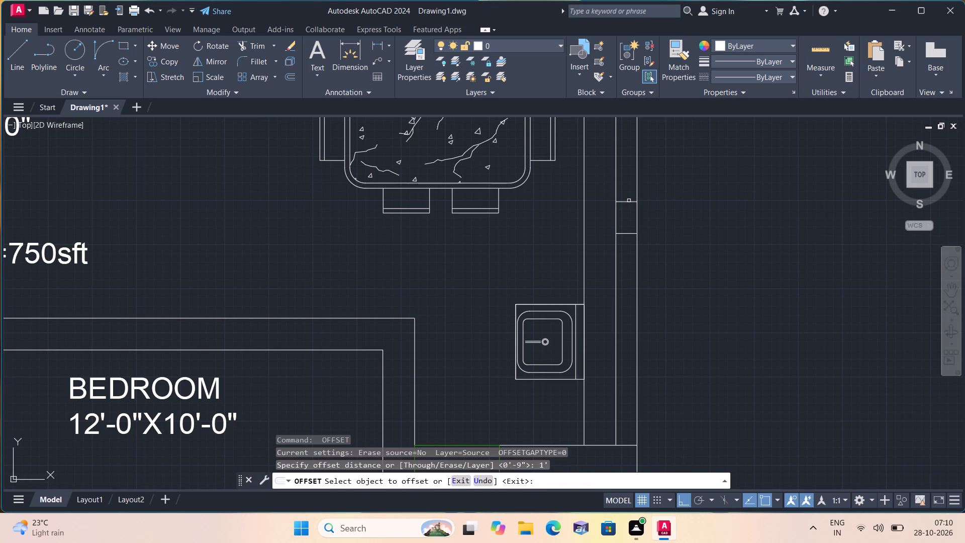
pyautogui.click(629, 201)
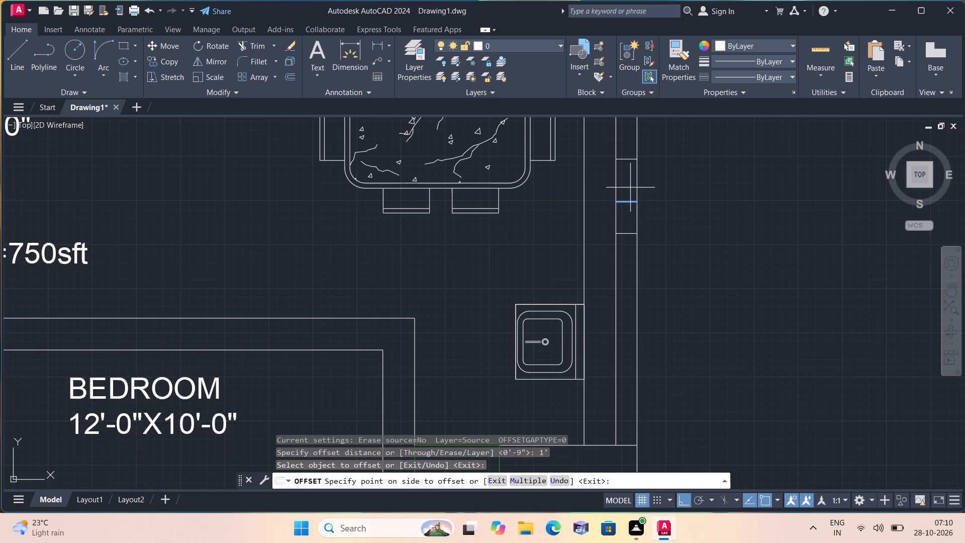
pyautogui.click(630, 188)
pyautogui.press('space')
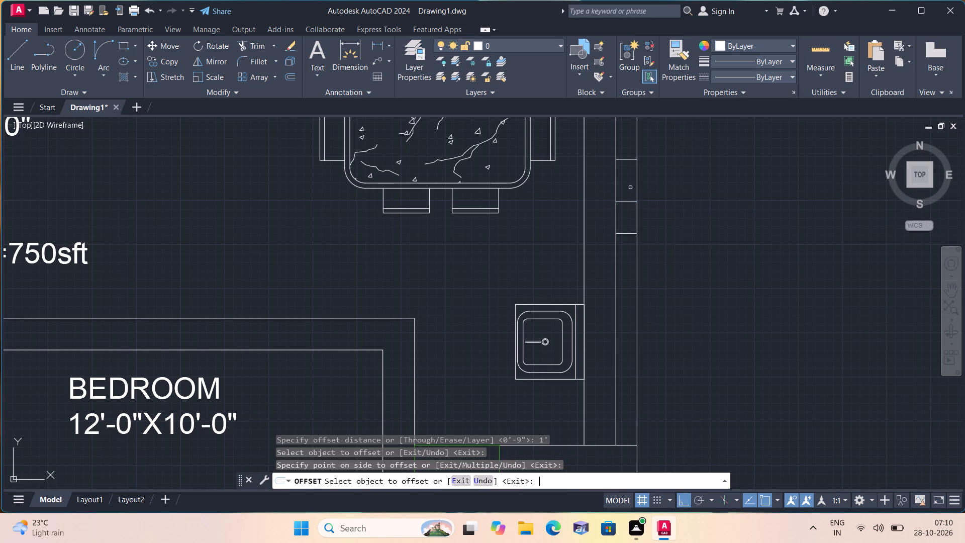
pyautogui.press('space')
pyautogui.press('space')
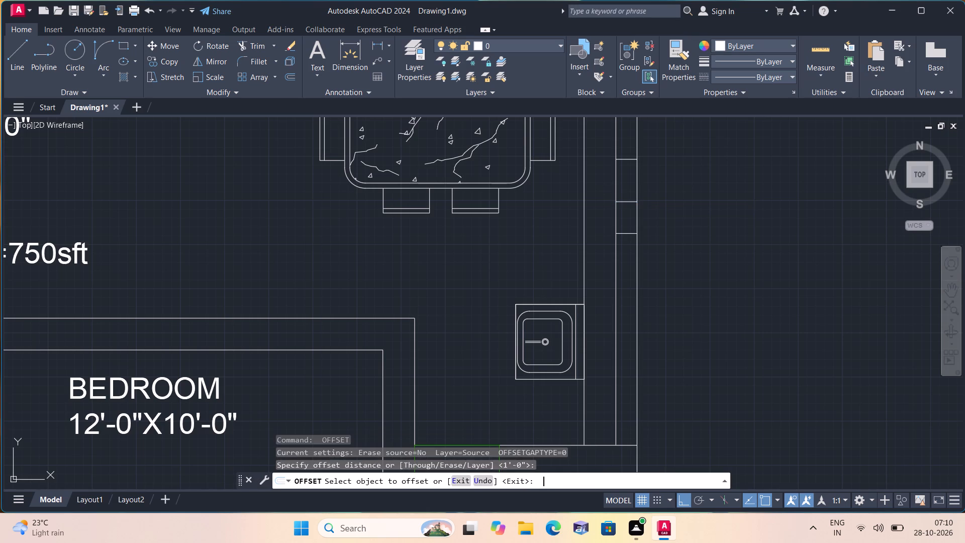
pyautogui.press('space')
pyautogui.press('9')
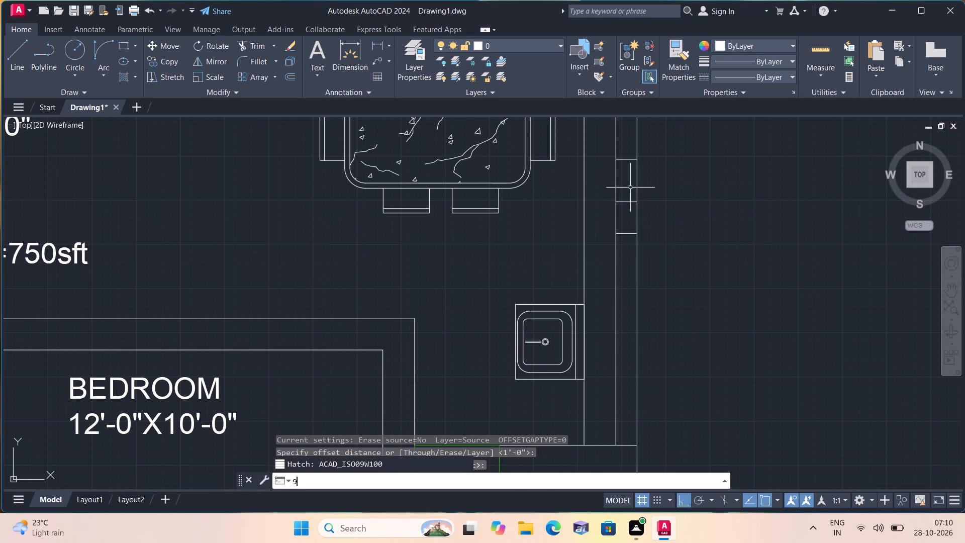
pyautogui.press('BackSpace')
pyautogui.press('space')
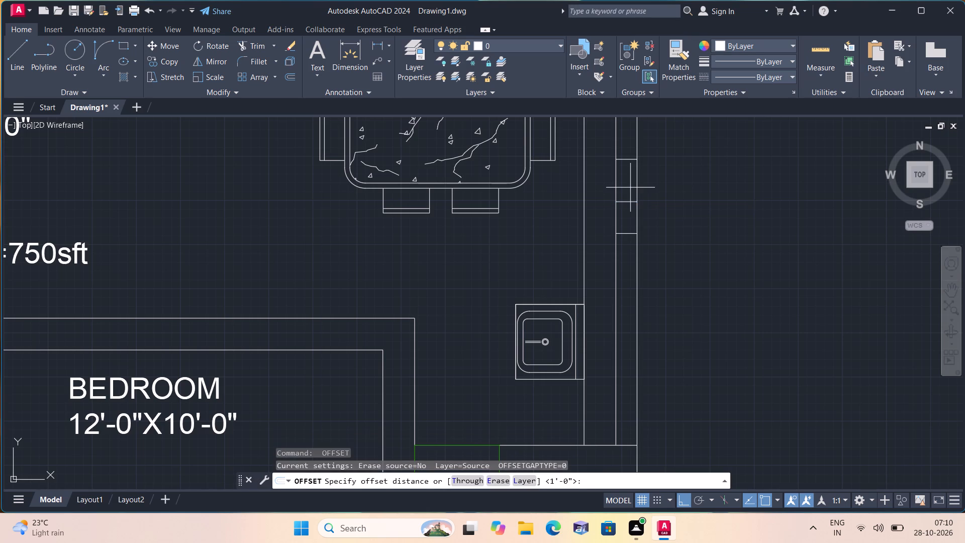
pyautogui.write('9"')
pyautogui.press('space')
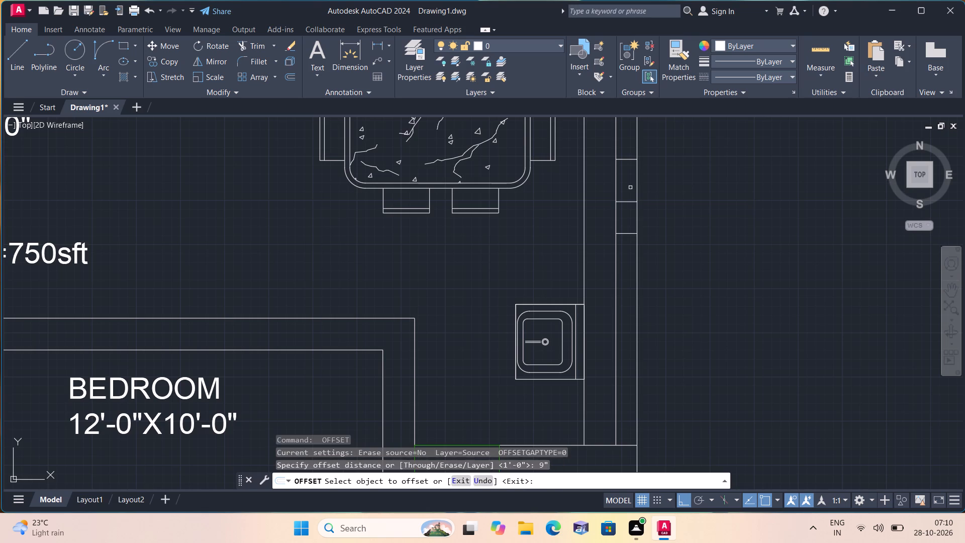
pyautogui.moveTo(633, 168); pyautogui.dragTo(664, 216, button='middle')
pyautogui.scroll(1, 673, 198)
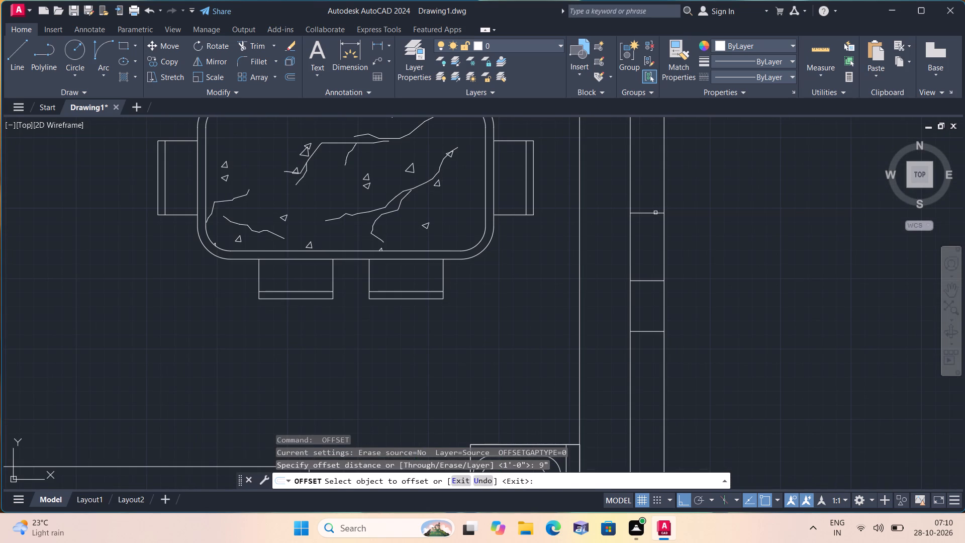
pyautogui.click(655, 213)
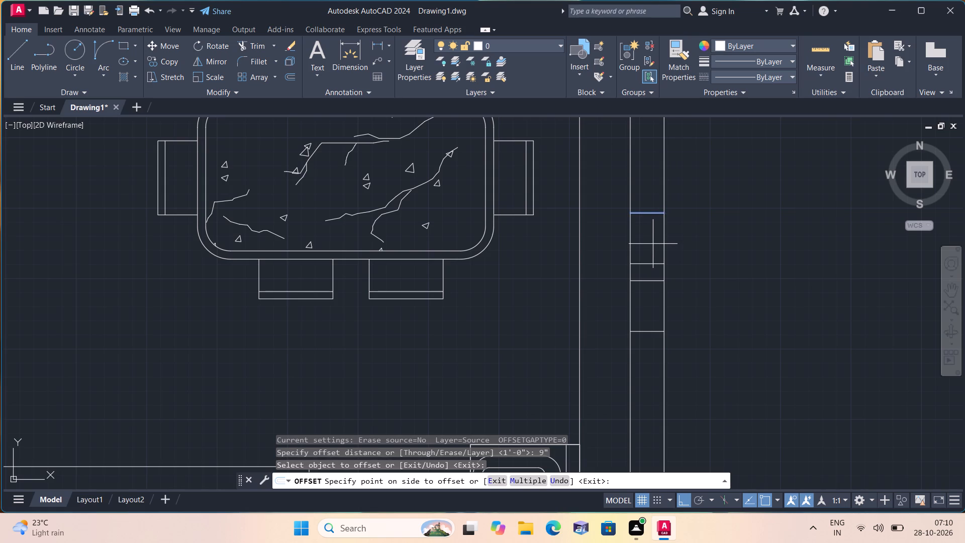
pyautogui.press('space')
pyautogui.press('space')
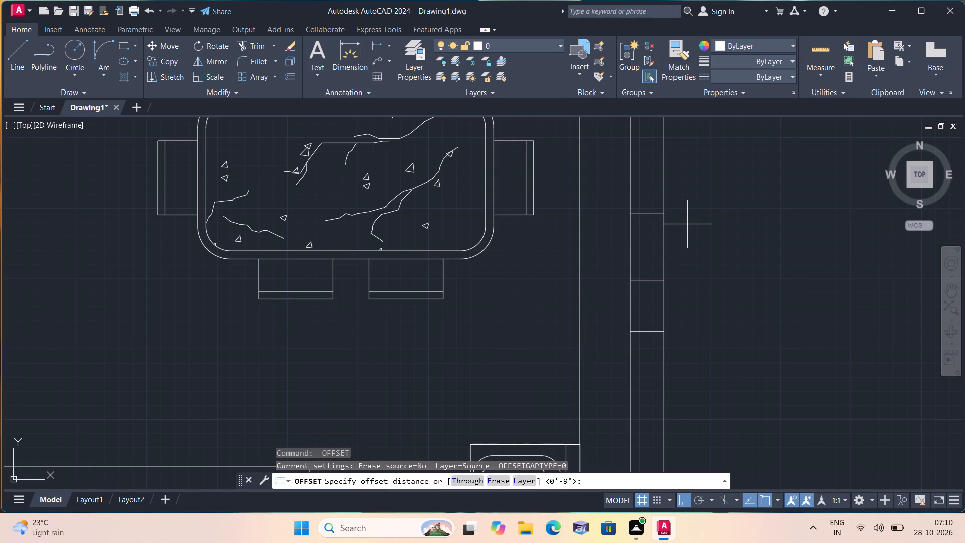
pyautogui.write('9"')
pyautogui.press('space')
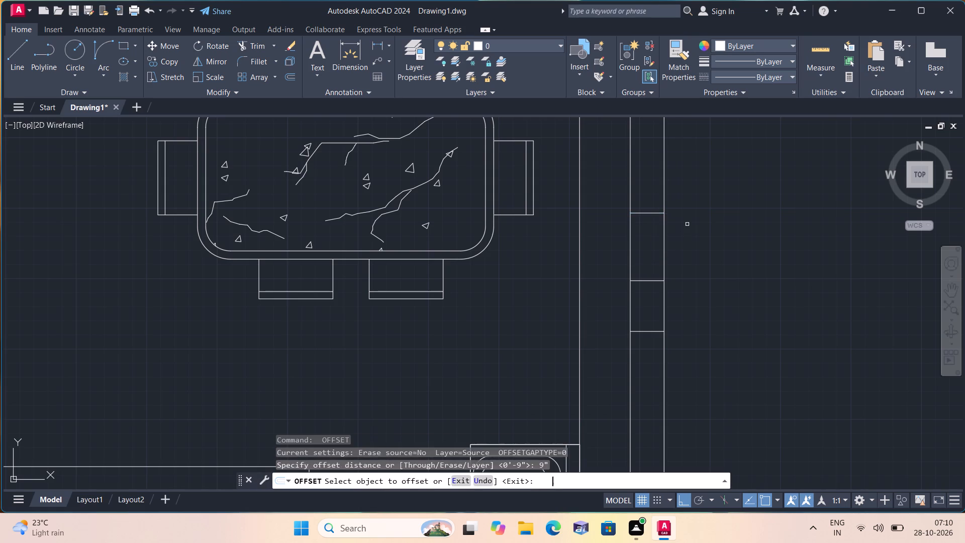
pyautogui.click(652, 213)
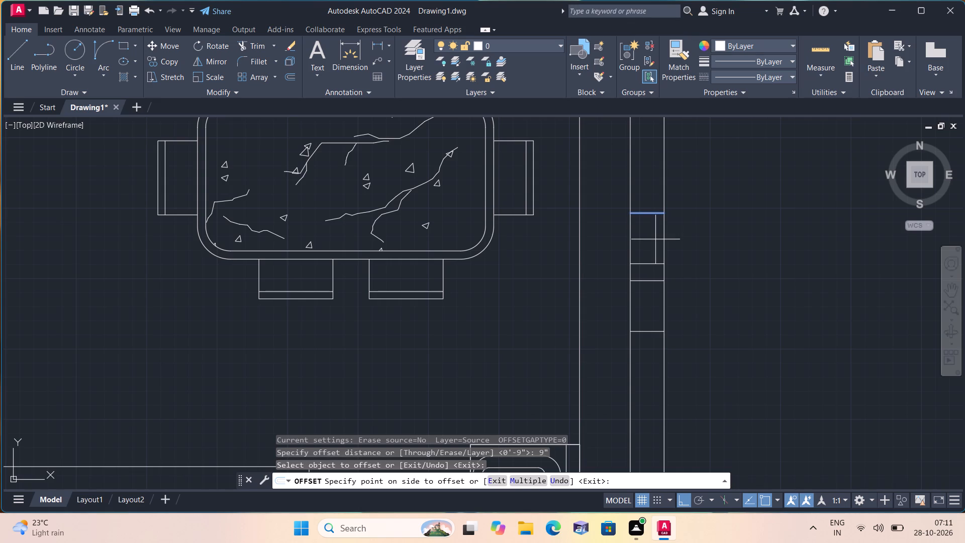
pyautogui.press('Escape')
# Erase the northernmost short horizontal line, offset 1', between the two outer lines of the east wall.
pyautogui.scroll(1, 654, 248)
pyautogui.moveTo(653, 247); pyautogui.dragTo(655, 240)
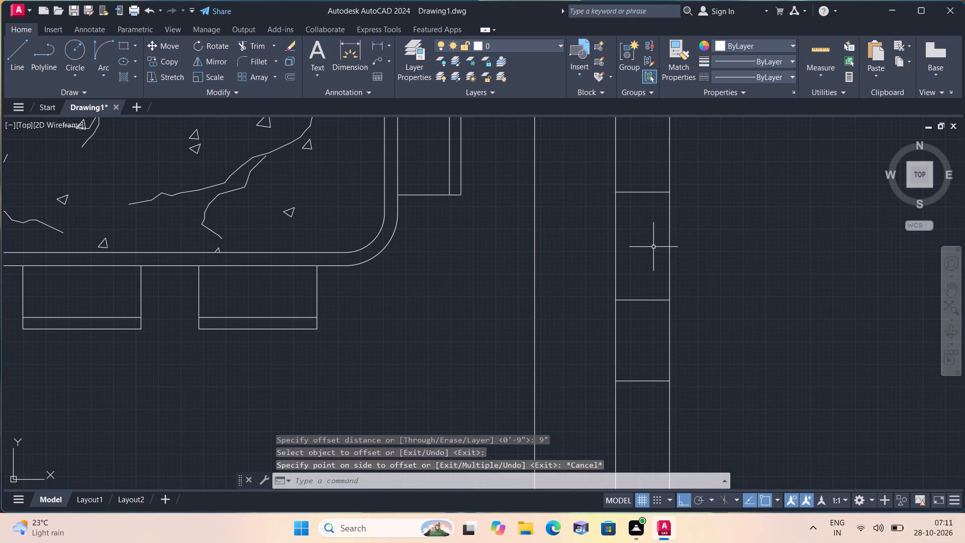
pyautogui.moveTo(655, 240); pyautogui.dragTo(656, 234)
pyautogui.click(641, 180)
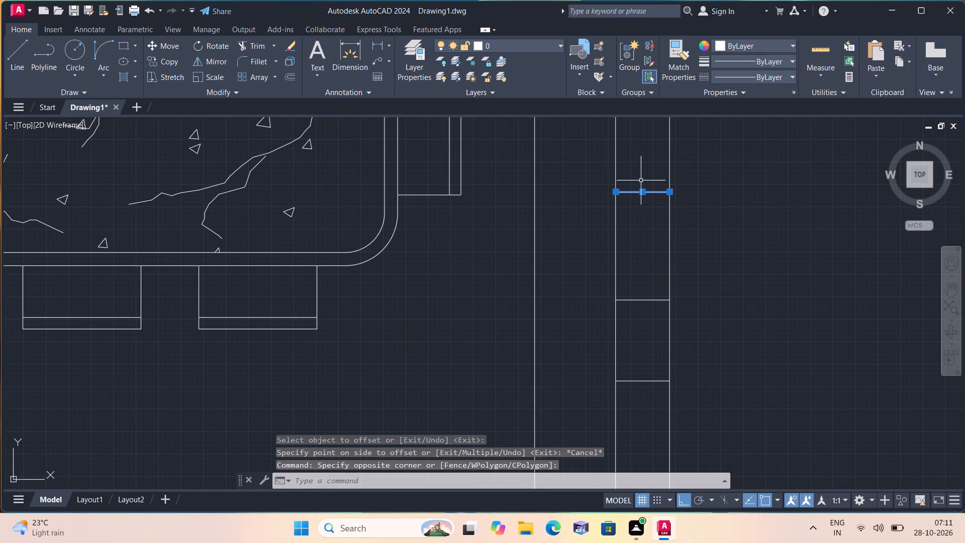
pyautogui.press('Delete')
# Offset the northern one of the two remaining short lines between the east wall's outer lines 6" to the north.
pyautogui.write('off')
pyautogui.press('space')
pyautogui.write('6"')
pyautogui.press('space')
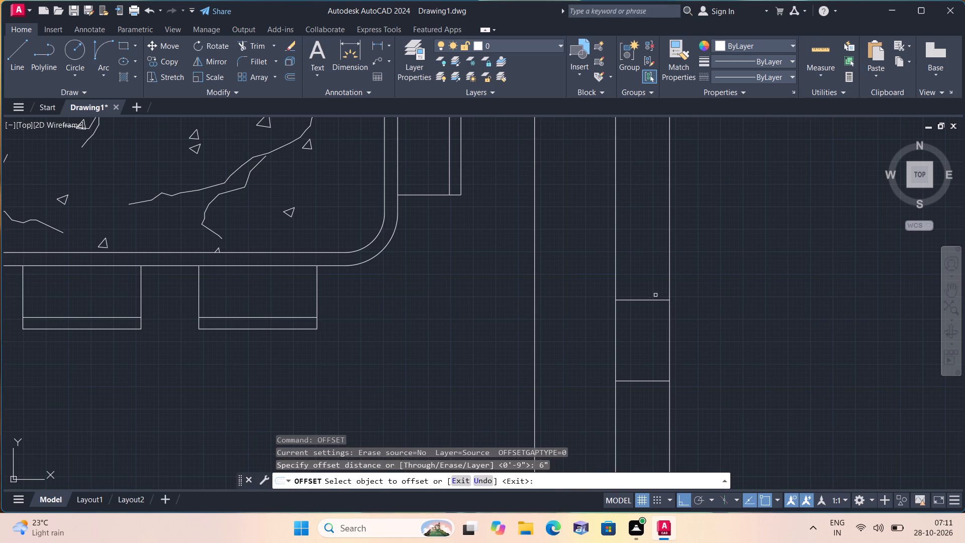
pyautogui.click(646, 298)
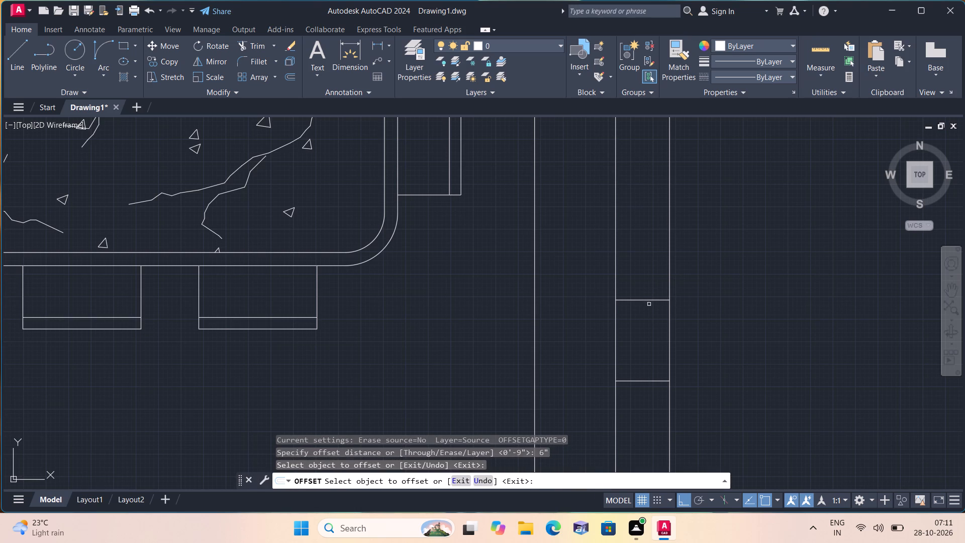
pyautogui.click(650, 301)
pyautogui.click(650, 284)
pyautogui.press('space')
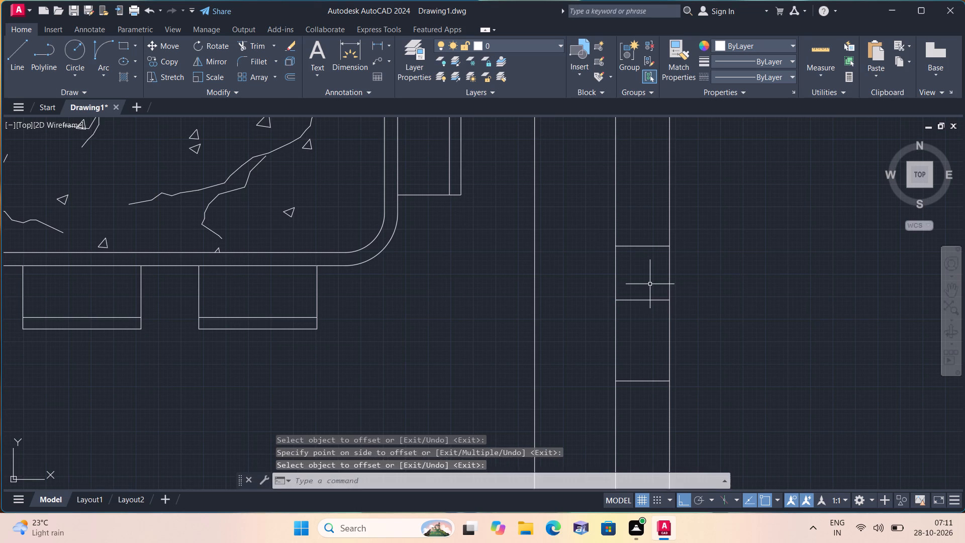
# Offset the northernmost short line between the two outer lines of the east wall 9" to the north.
pyautogui.press('space')
pyautogui.write('9"')
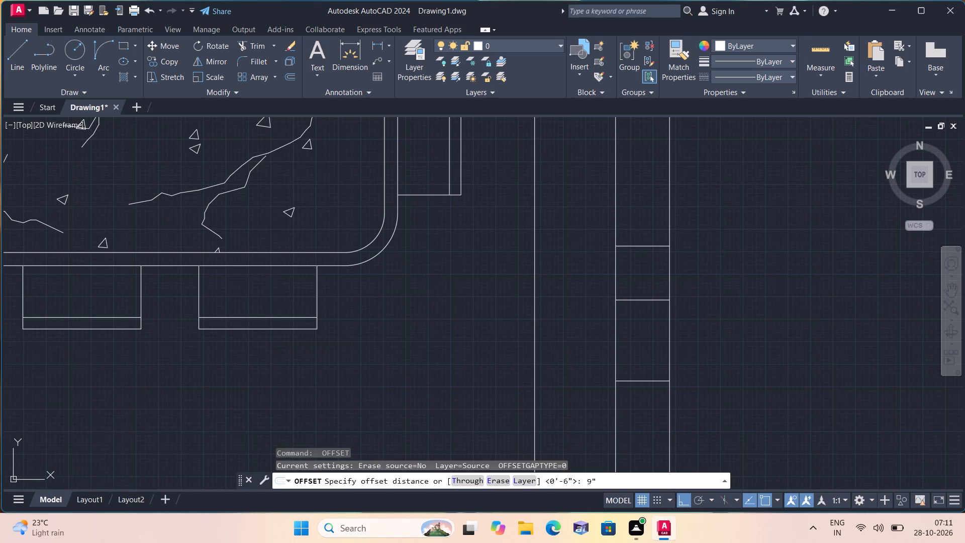
pyautogui.press('space')
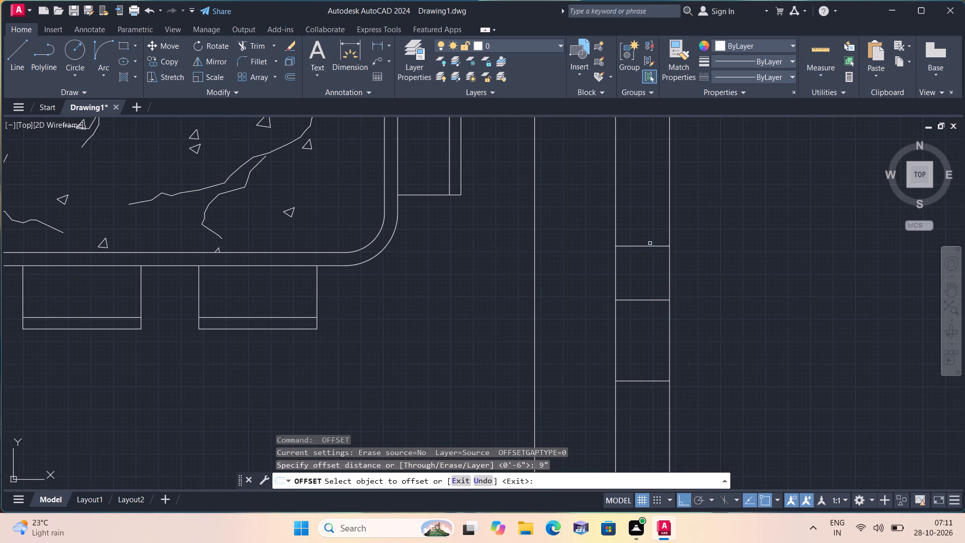
pyautogui.click(650, 246)
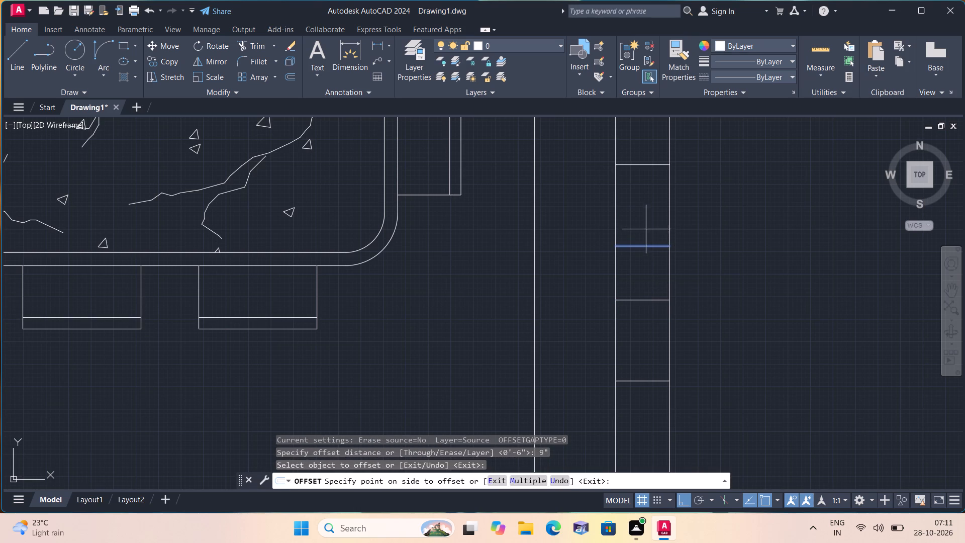
pyautogui.click(646, 227)
pyautogui.press('space')
pyautogui.press('e')
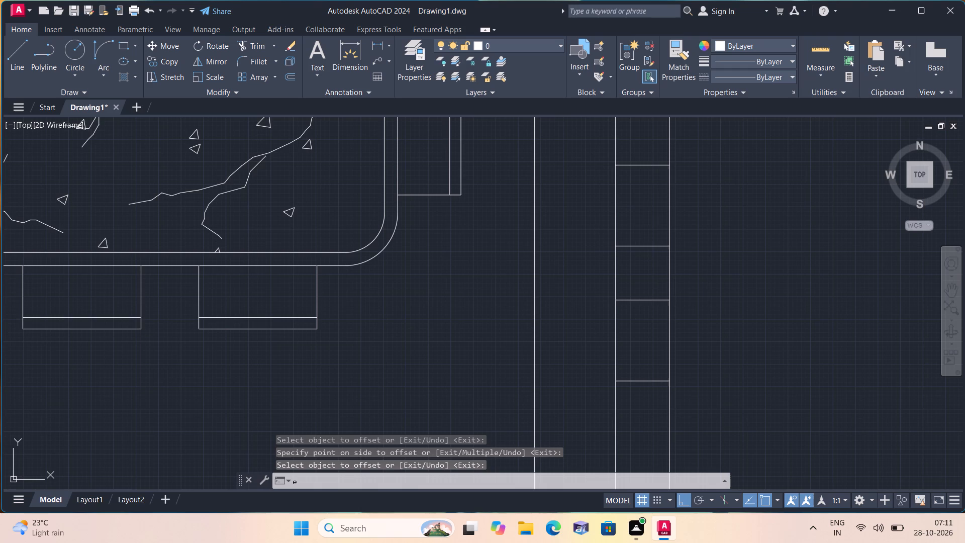
pyautogui.press('Escape')
# Draw a line from the west end of the northernmost short line across the east wall to its inner face.
pyautogui.scroll(-1, 660, 228)
pyautogui.write('l')
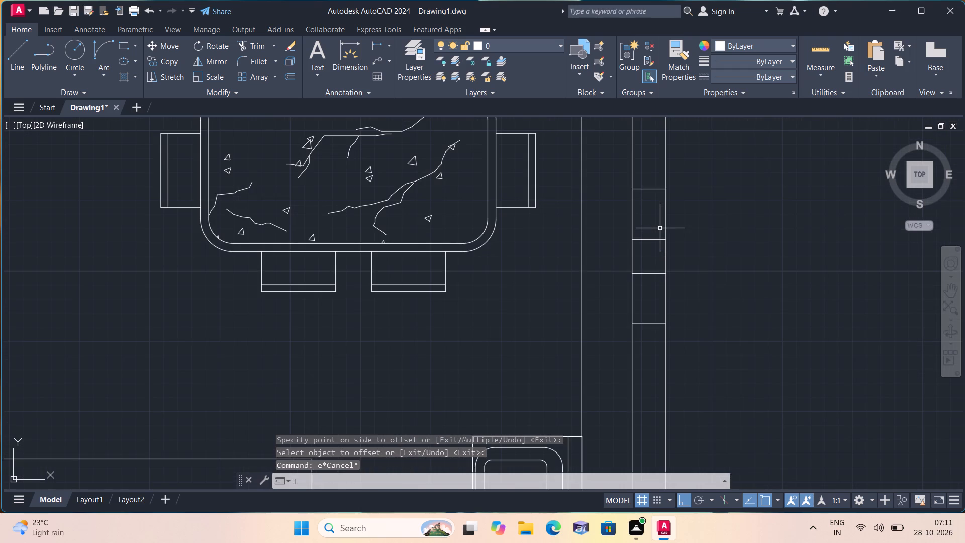
pyautogui.press('space')
pyautogui.scroll(-1, 643, 209)
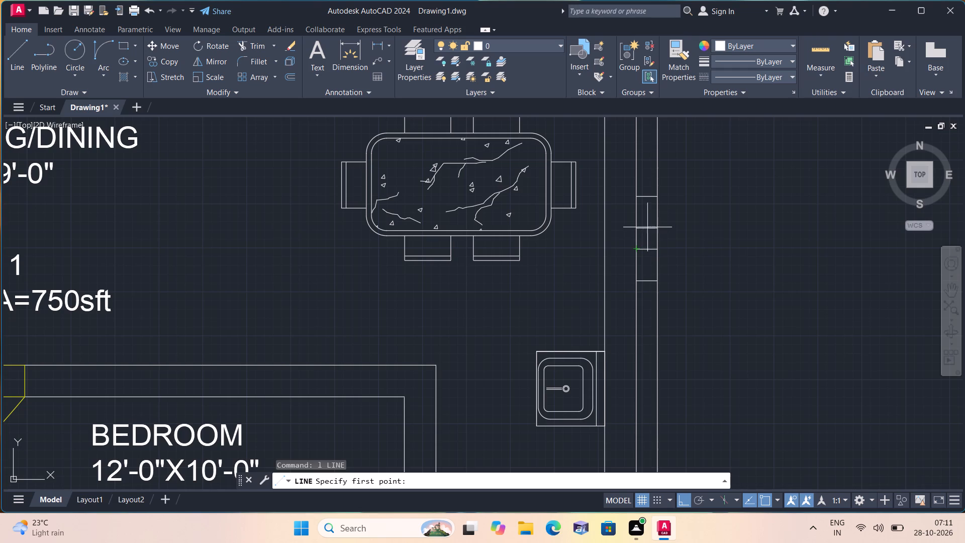
pyautogui.scroll(1, 637, 228)
pyautogui.click(637, 178)
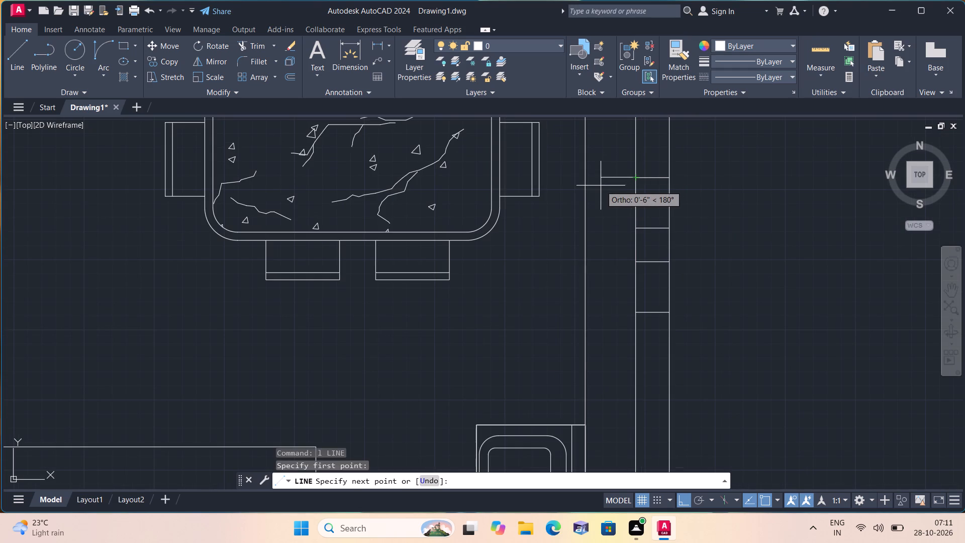
pyautogui.click(588, 176)
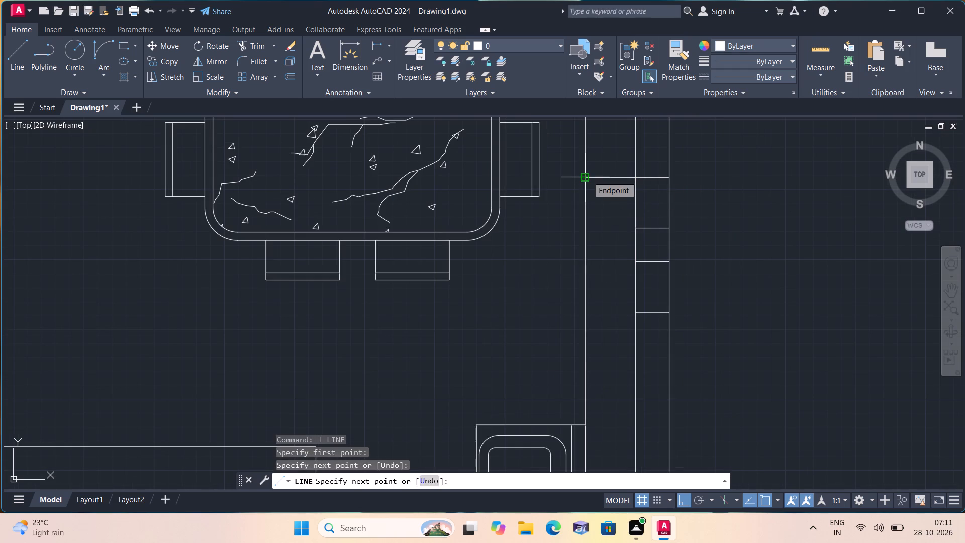
pyautogui.press('space')
# Trim the outermost line between the two middle cross lines, and the wall's outer face between the northern pair and the southern pair.
pyautogui.write('trim')
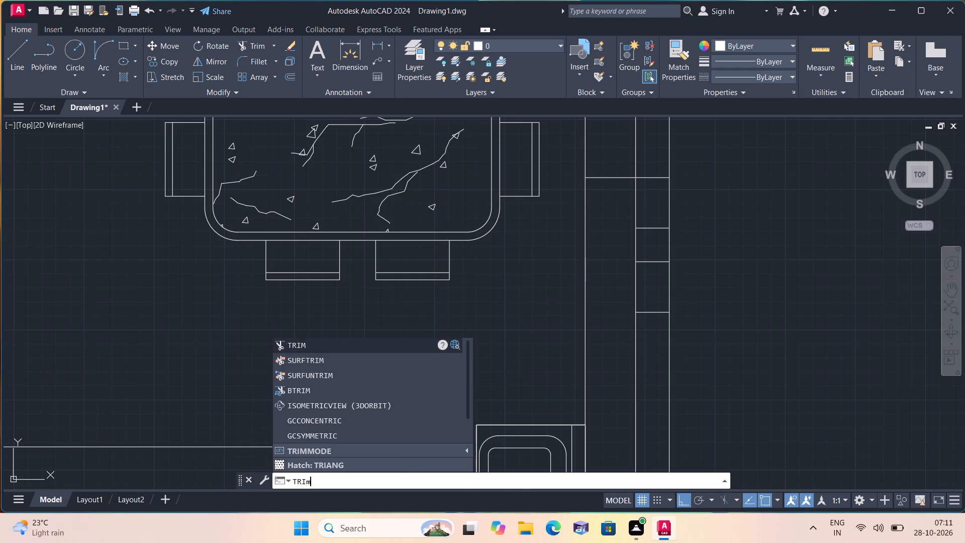
pyautogui.press('space')
pyautogui.scroll(-1, 599, 182)
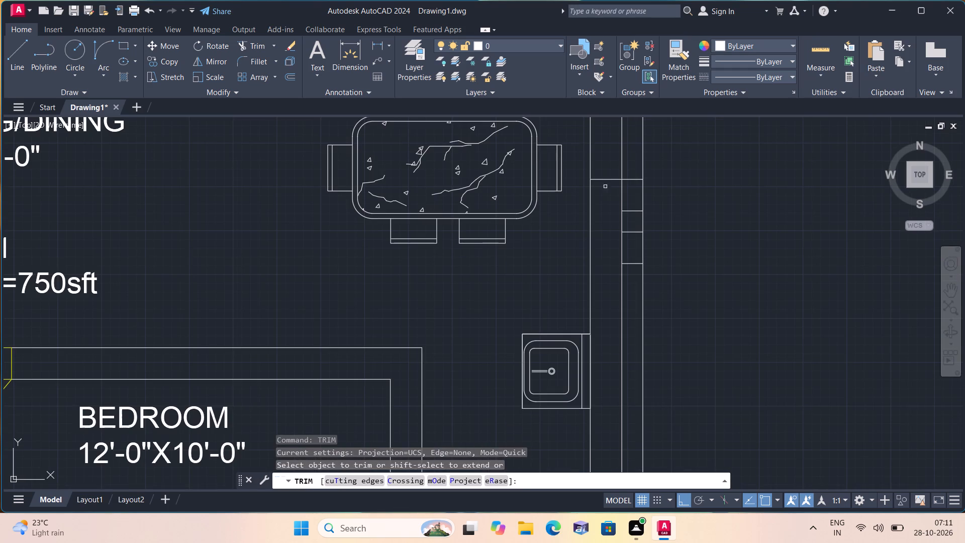
pyautogui.moveTo(645, 220); pyautogui.dragTo(650, 221)
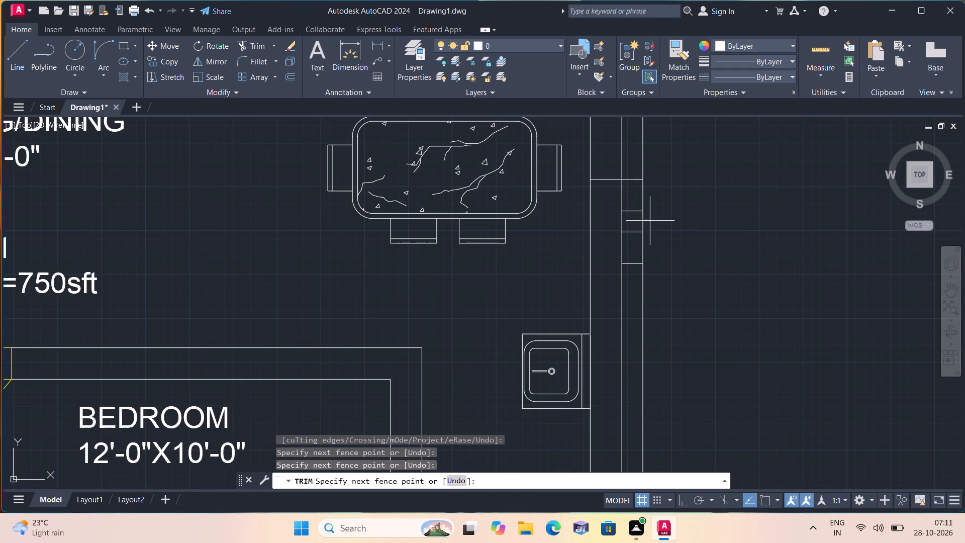
pyautogui.click(638, 221)
pyautogui.scroll(-1, 638, 221)
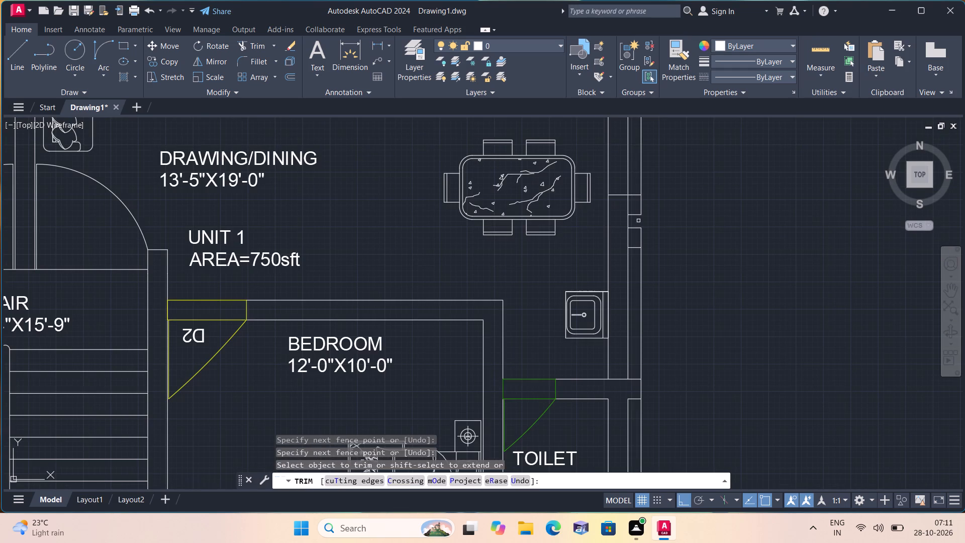
pyautogui.scroll(1, 626, 228)
pyautogui.click(629, 238)
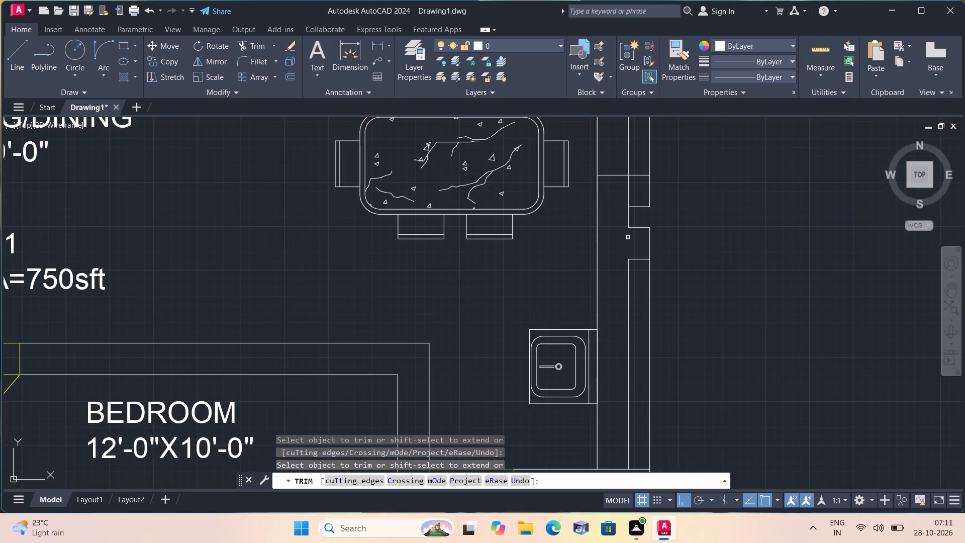
pyautogui.click(617, 191)
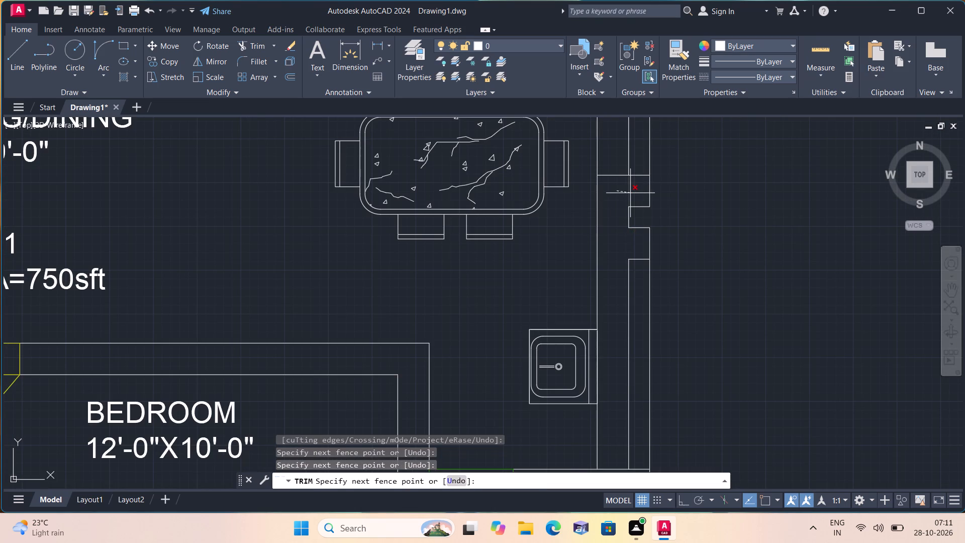
pyautogui.click(630, 193)
# Trim the outermost east line south of the notches and beside the toilet, plus the toilet's north wall line where it crosses the east wall.
pyautogui.scroll(-1, 630, 193)
pyautogui.scroll(-1, 680, 222)
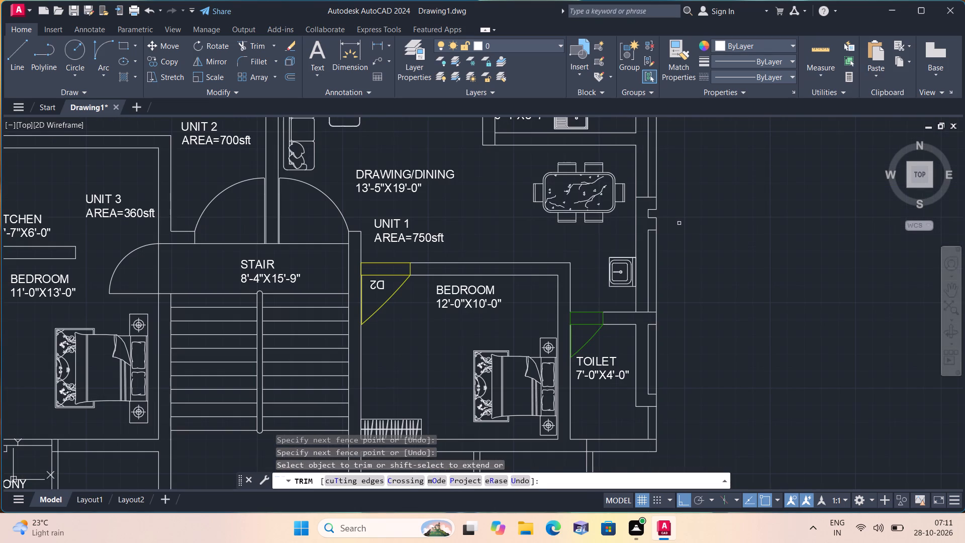
pyautogui.scroll(1, 656, 230)
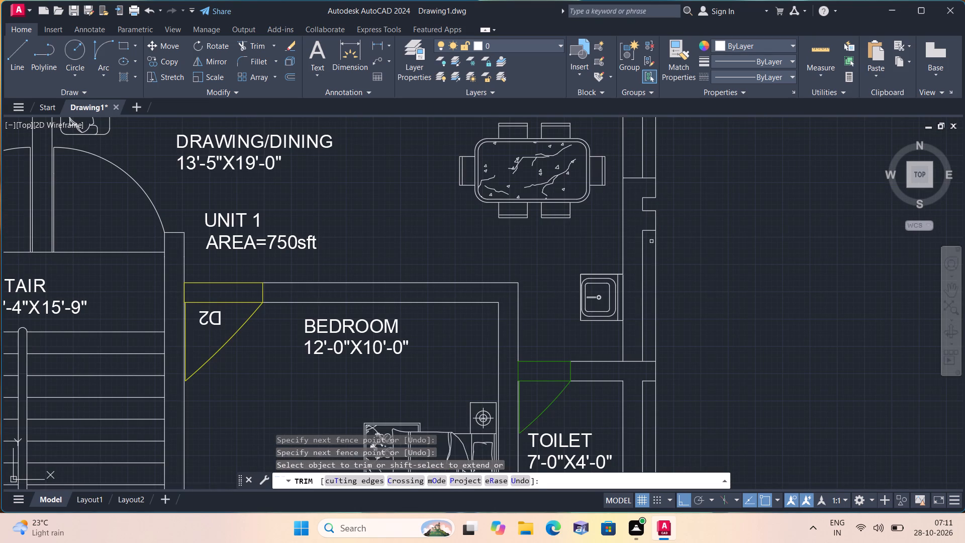
pyautogui.moveTo(651, 241); pyautogui.dragTo(671, 248)
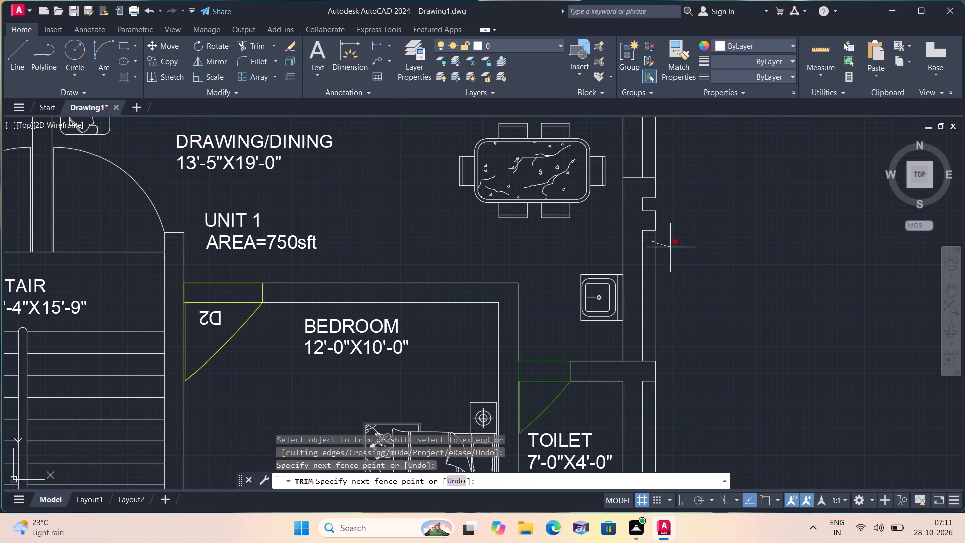
pyautogui.scroll(-2, 686, 231)
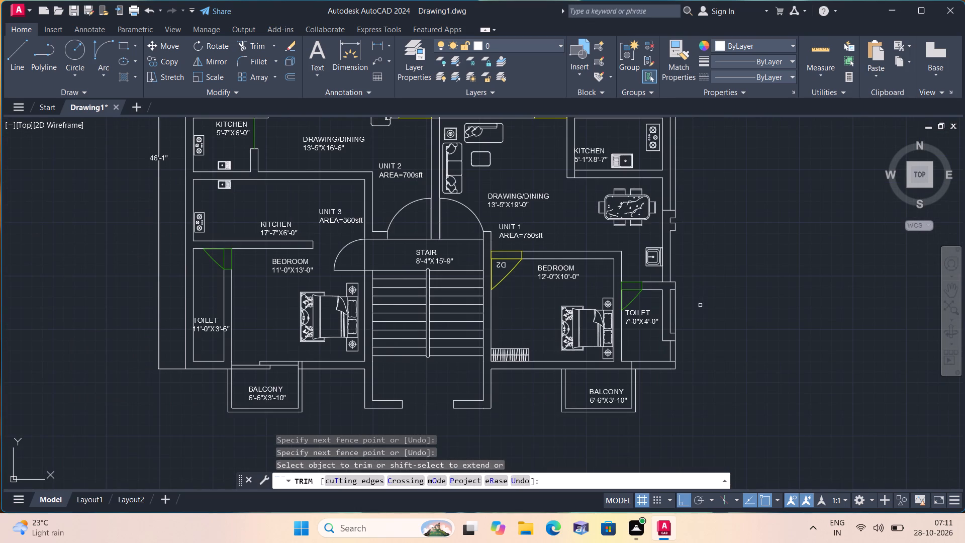
pyautogui.click(674, 300)
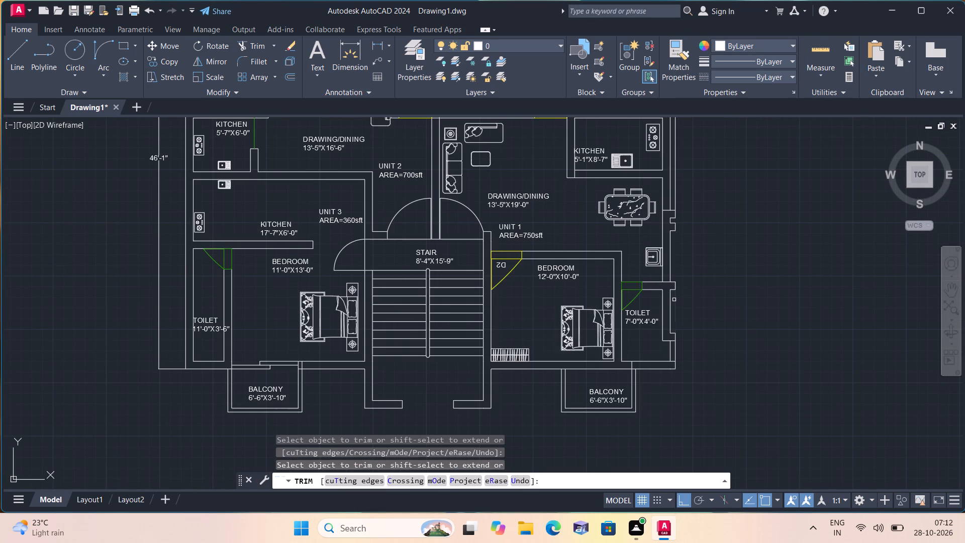
pyautogui.moveTo(704, 243); pyautogui.dragTo(700, 242, button='middle')
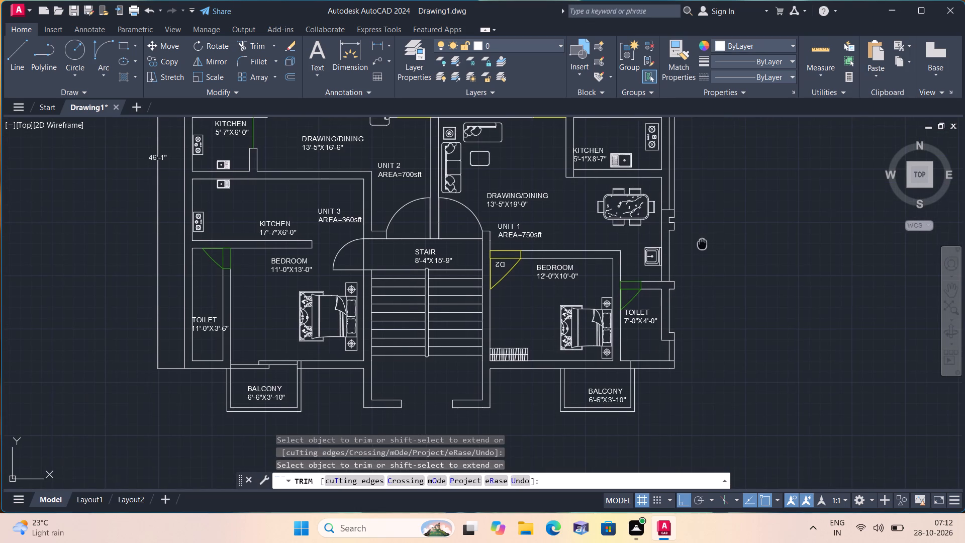
pyautogui.moveTo(700, 242); pyautogui.dragTo(700, 296, button='middle')
pyautogui.scroll(1, 691, 316)
pyautogui.click(644, 344)
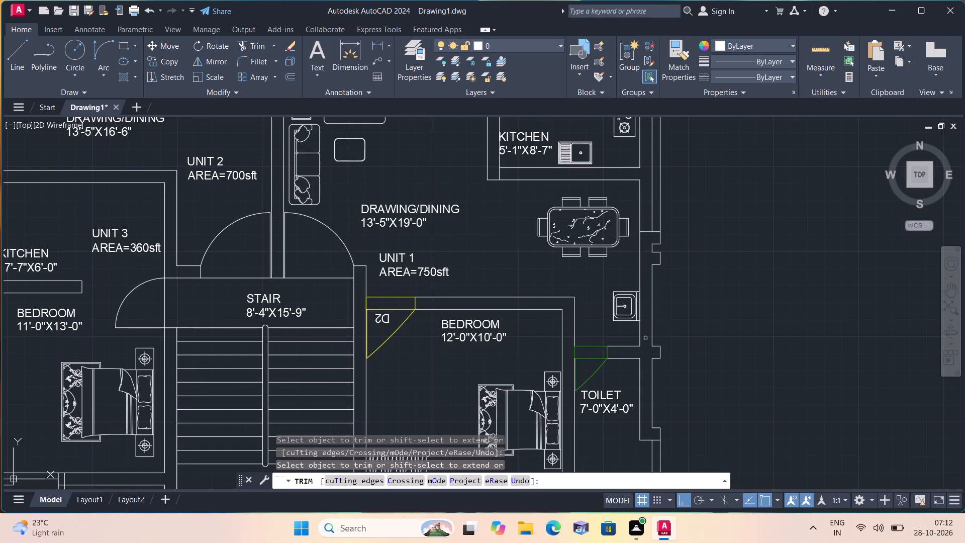
pyautogui.moveTo(659, 163); pyautogui.dragTo(661, 212, button='middle')
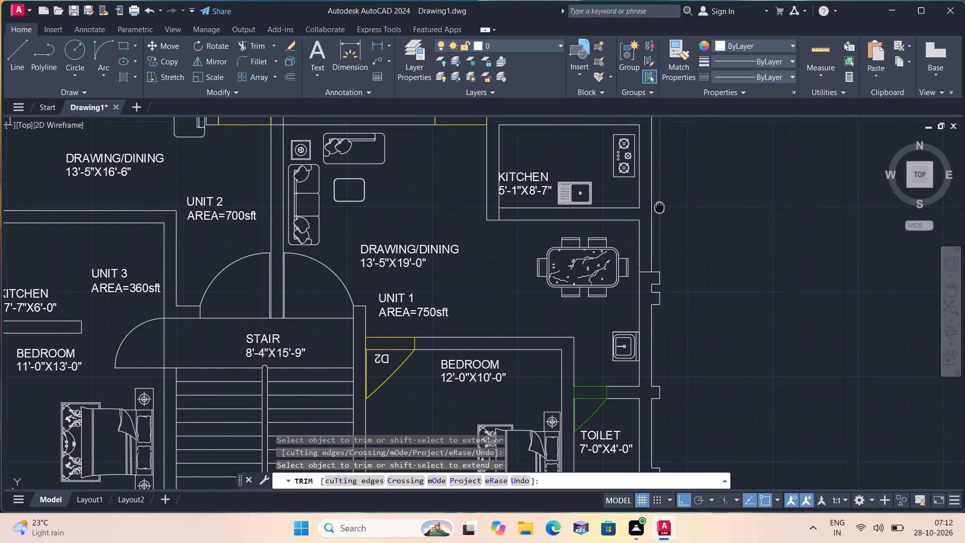
pyautogui.moveTo(661, 212); pyautogui.dragTo(666, 232, button='middle')
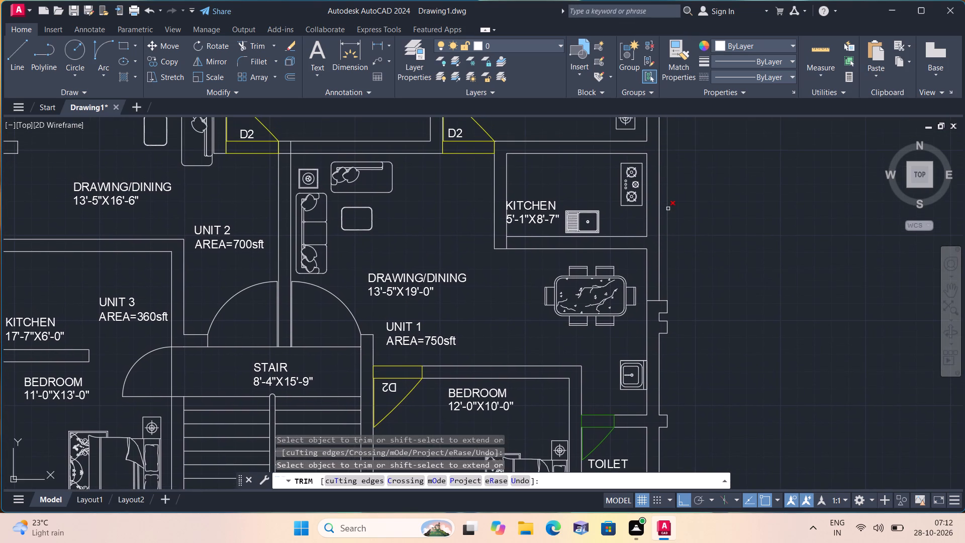
pyautogui.press('space')
# Draw a line from the kitchen's inner southeast corner 6" north, and east across the wall to its outer face.
pyautogui.write('l')
pyautogui.press('space')
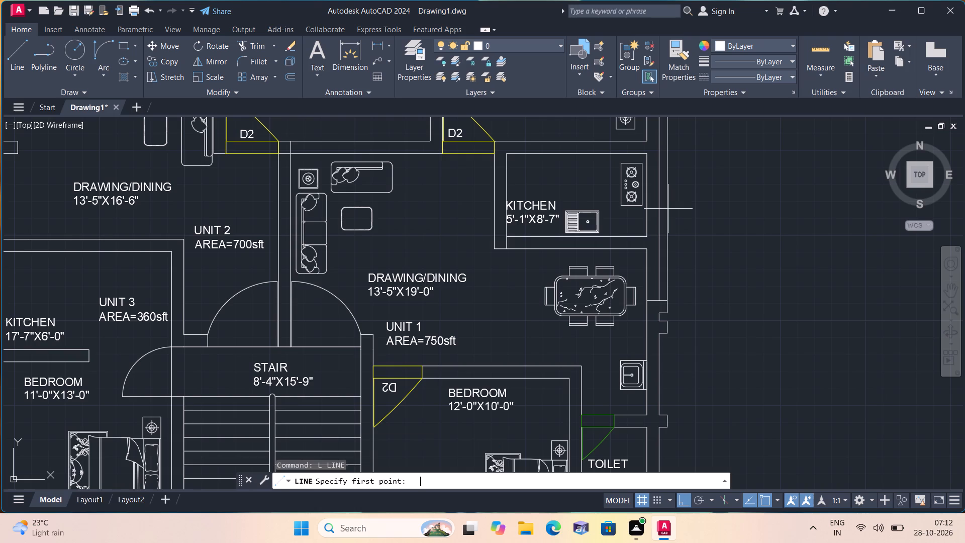
pyautogui.scroll(1, 671, 243)
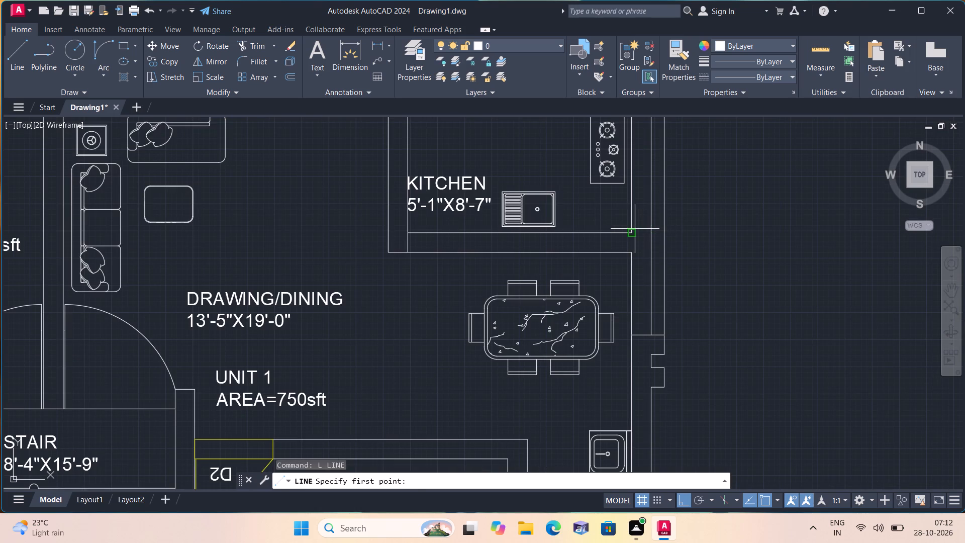
pyautogui.click(632, 232)
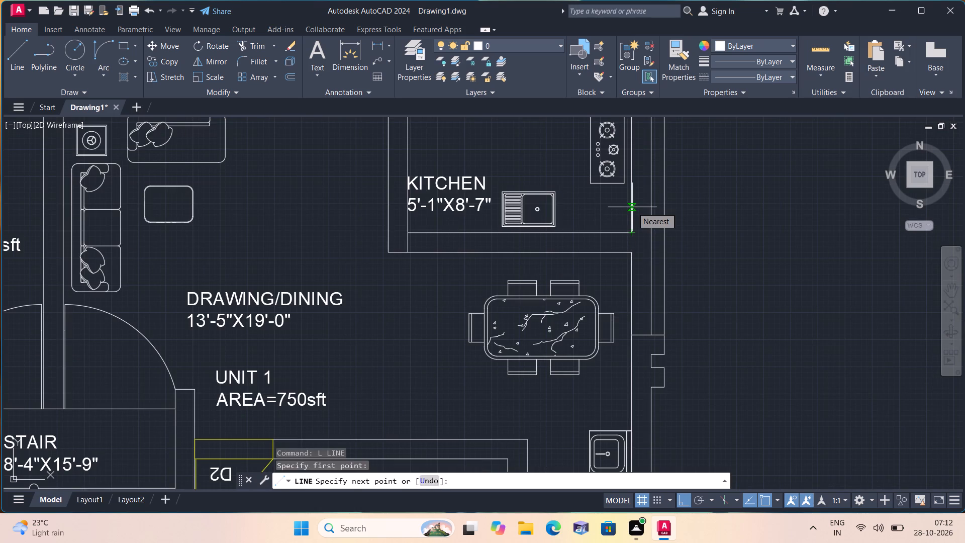
pyautogui.write('6"')
pyautogui.press('space')
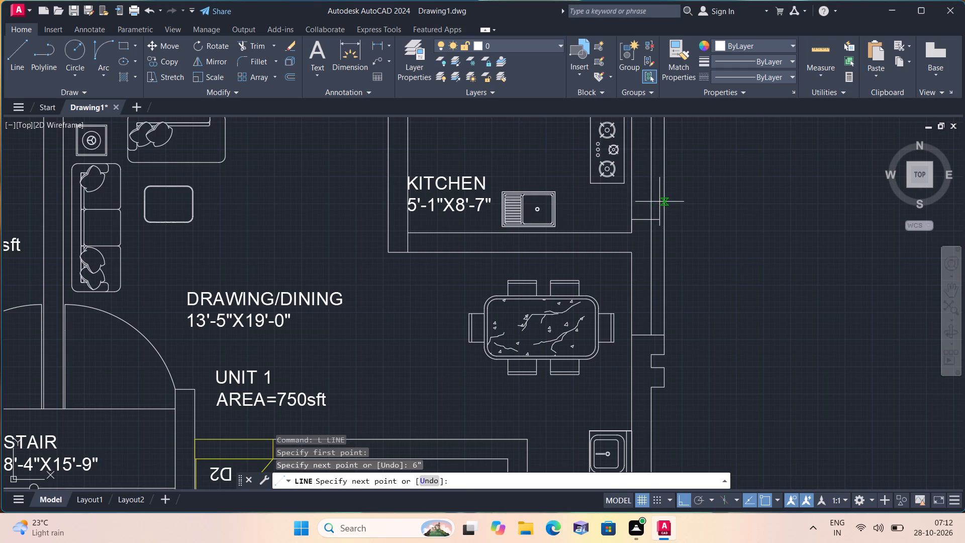
pyautogui.click(649, 215)
pyautogui.press('space')
# Draw a line from the dining-side corner of the kitchen's south wall 6" south, and east across the wall to its outer face.
pyautogui.scroll(1, 648, 216)
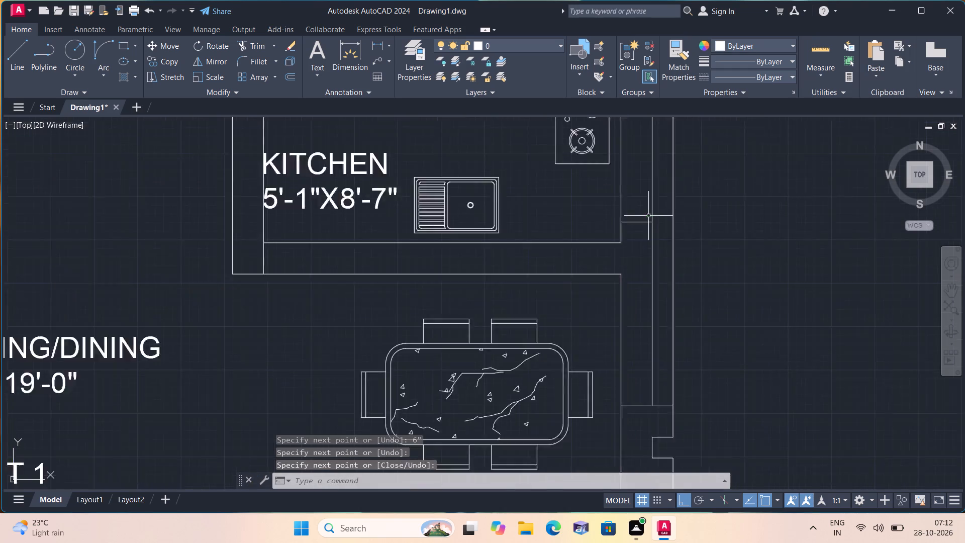
pyautogui.scroll(1, 648, 216)
pyautogui.press('space')
pyautogui.click(607, 307)
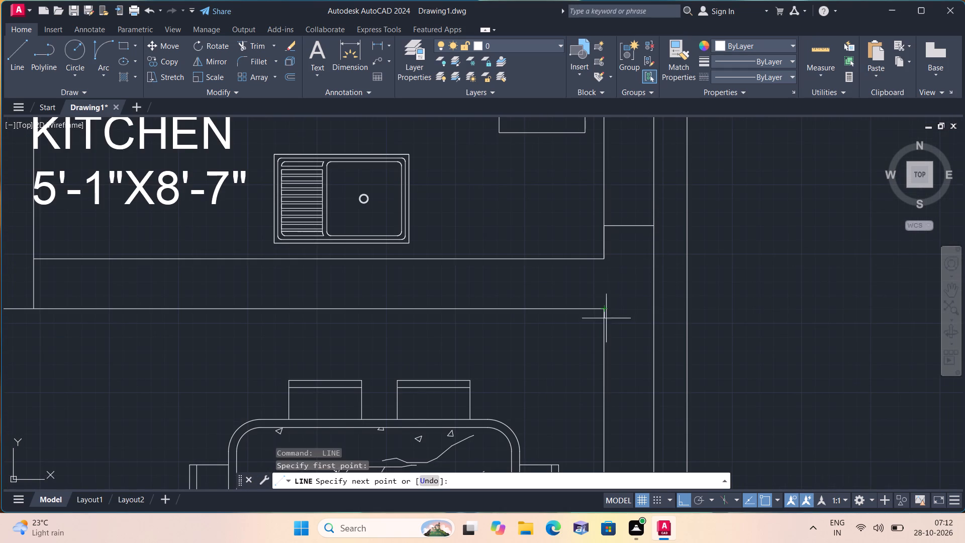
pyautogui.write('6"')
pyautogui.press('space')
pyautogui.click(656, 336)
pyautogui.press('space')
# Erase the two 6" vertical lines above and below the kitchen's south wall at the east wall.
pyautogui.scroll(-1, 661, 311)
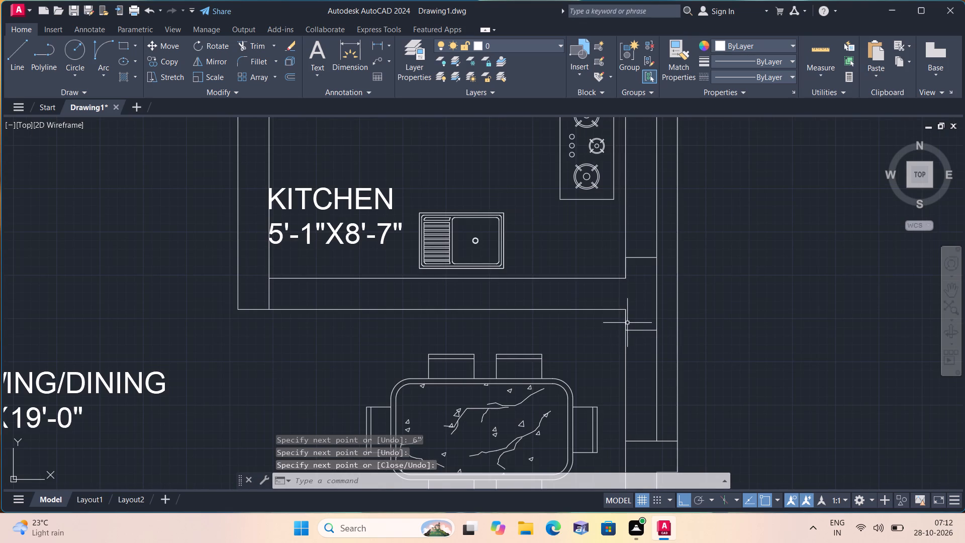
pyautogui.click(626, 322)
pyautogui.scroll(1, 622, 272)
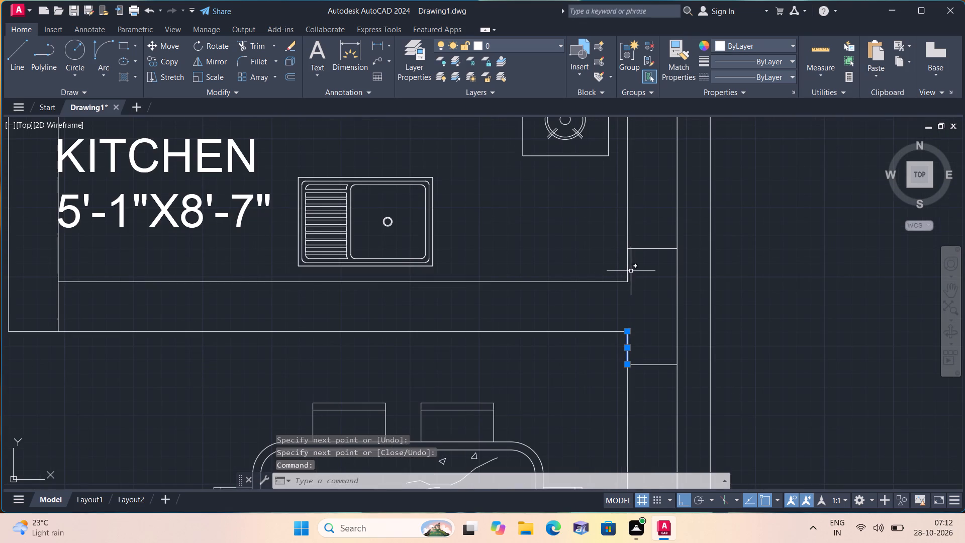
pyautogui.click(627, 268)
pyautogui.press('Delete')
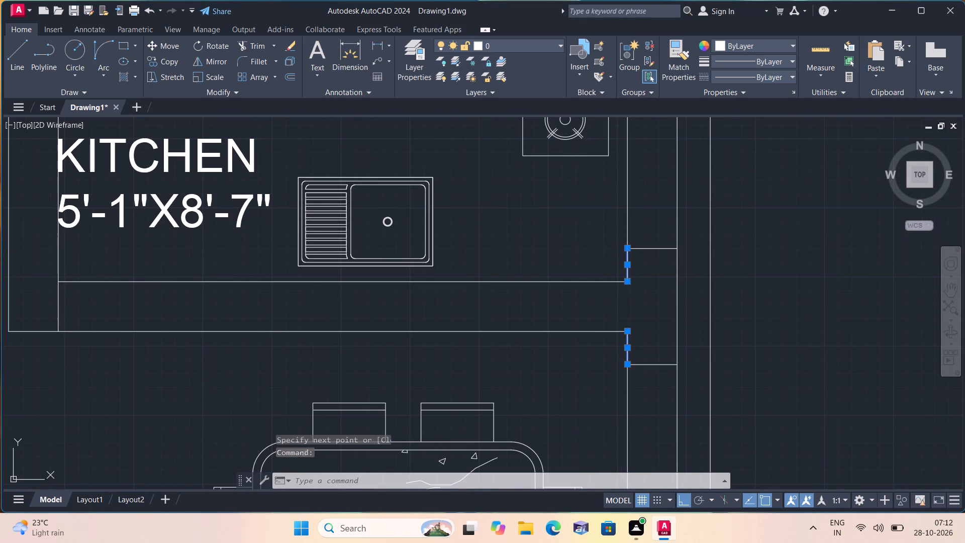
# Offset the two short cross lines in the east wall 9": the kitchen one north and the dining one south.
pyautogui.write('off 9"')
pyautogui.press('space')
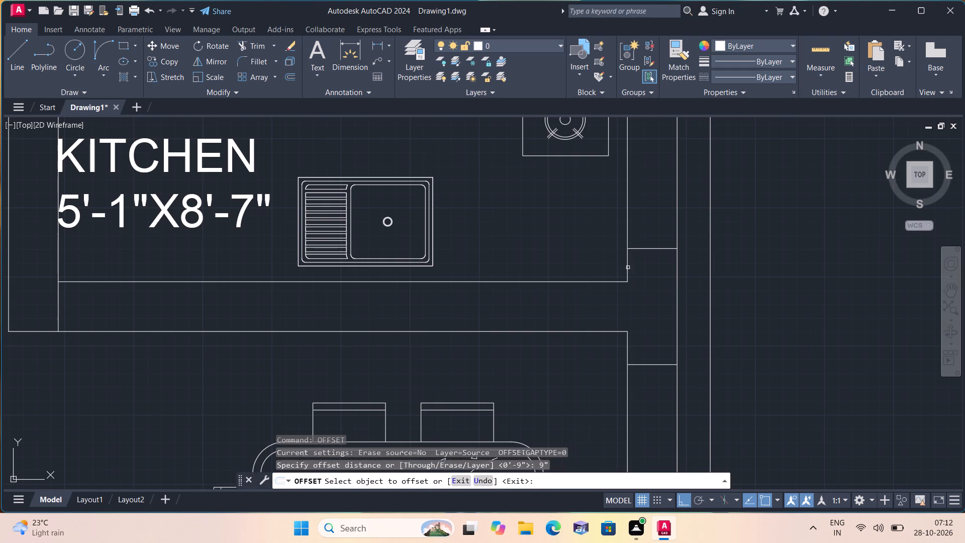
pyautogui.click(656, 246)
pyautogui.click(656, 247)
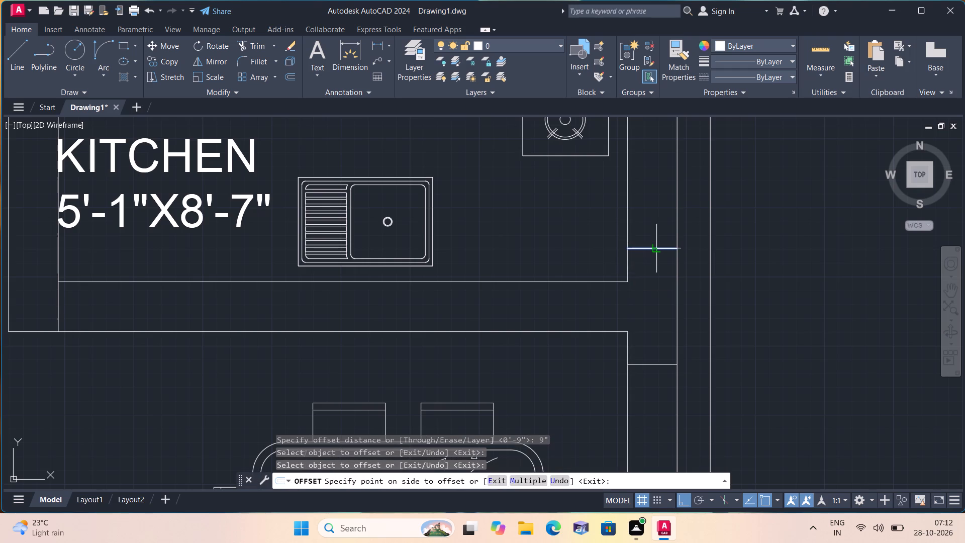
pyautogui.click(655, 221)
pyautogui.scroll(-1, 653, 239)
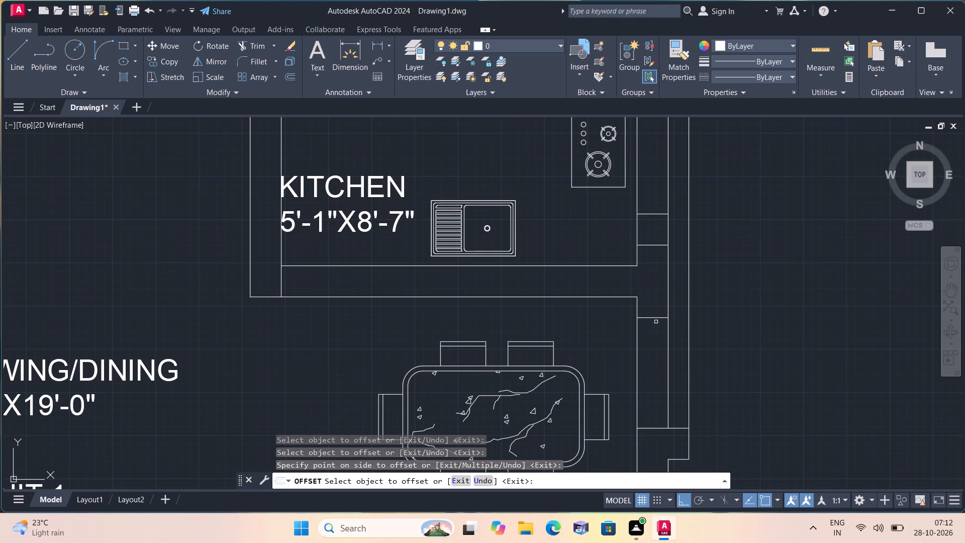
pyautogui.click(657, 317)
pyautogui.click(654, 354)
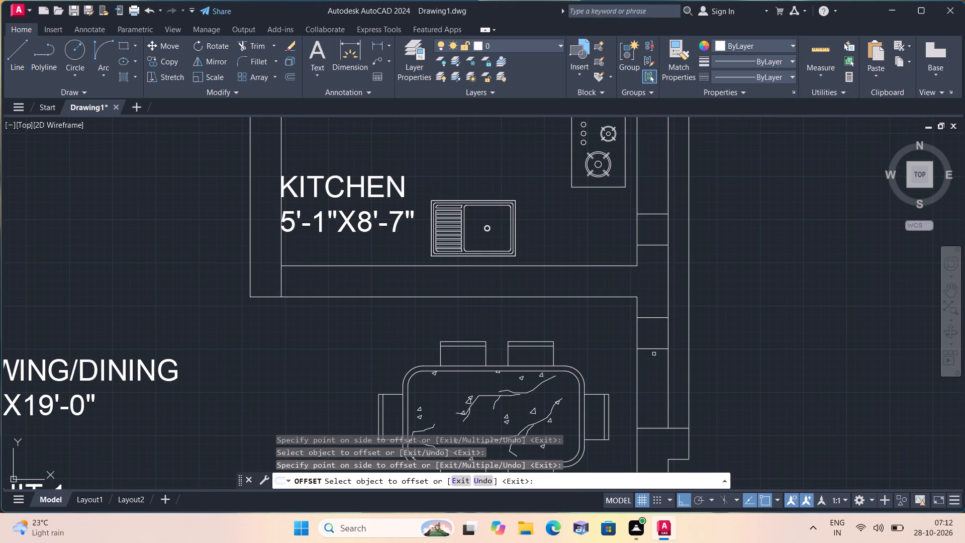
pyautogui.press('space')
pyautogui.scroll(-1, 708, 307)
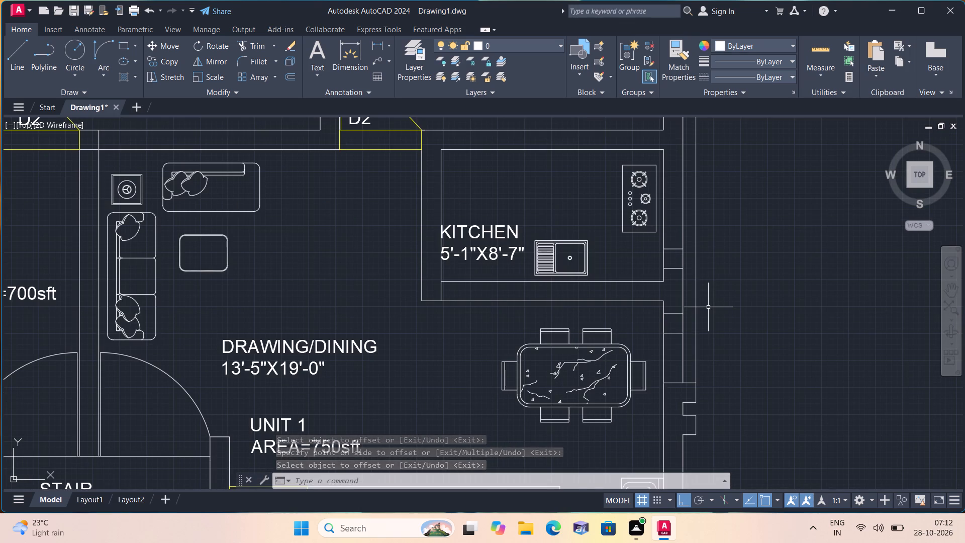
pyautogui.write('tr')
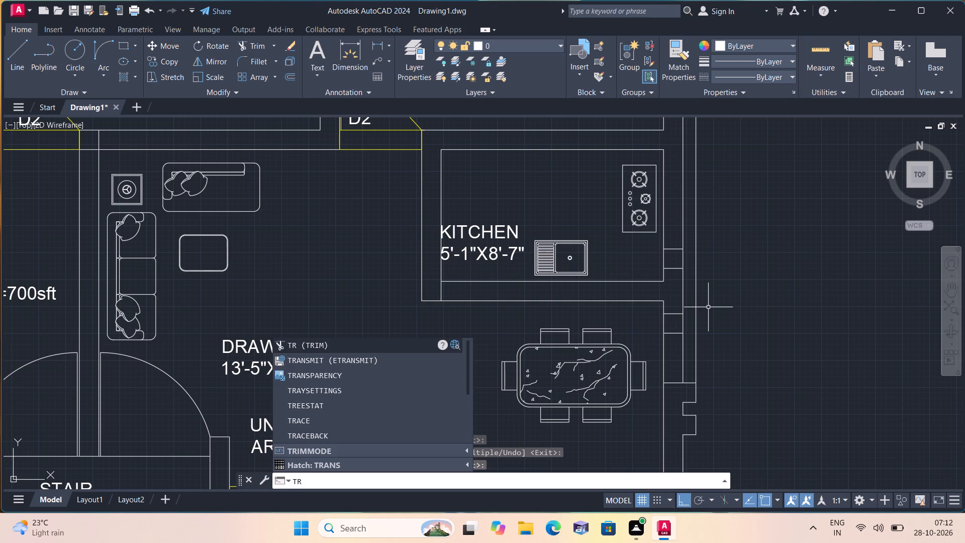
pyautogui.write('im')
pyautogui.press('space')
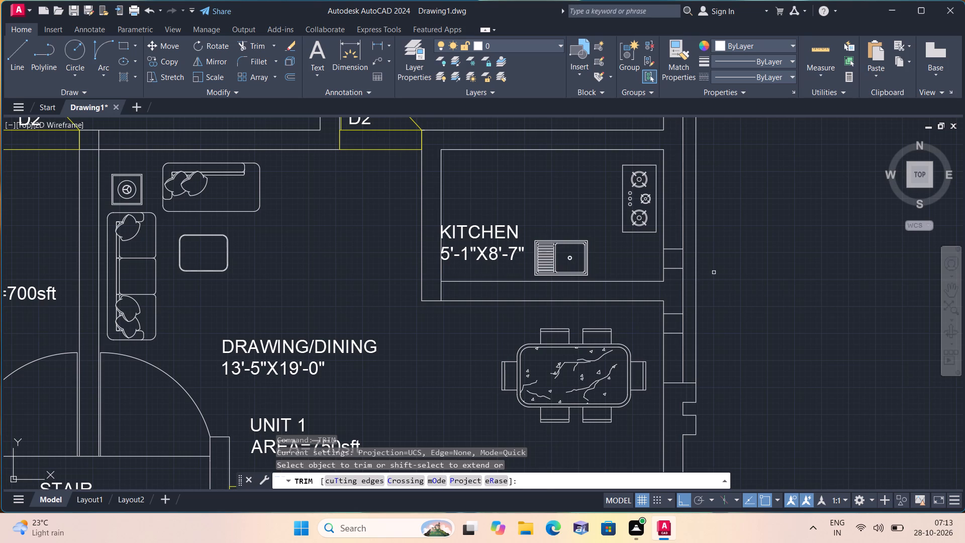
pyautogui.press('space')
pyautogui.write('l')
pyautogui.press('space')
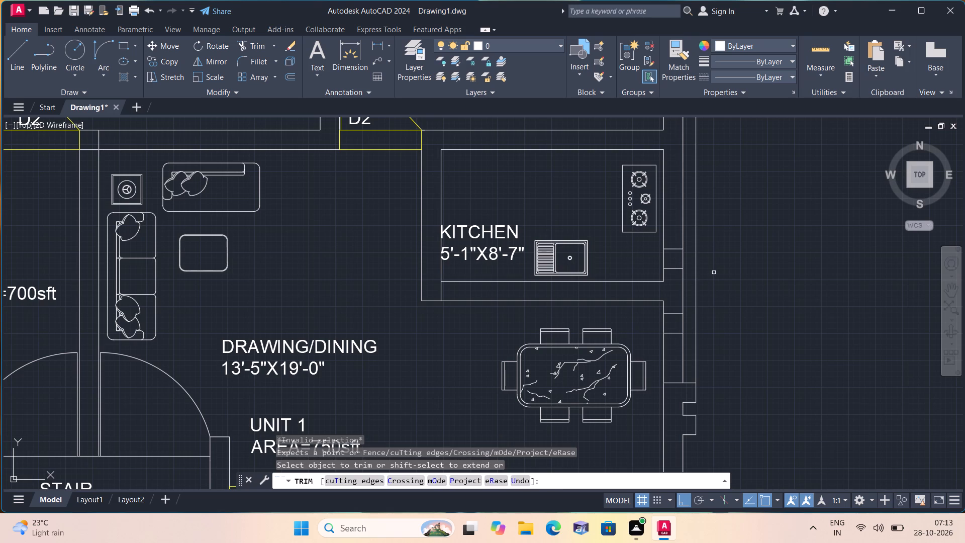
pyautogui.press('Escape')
# Draw lines continuing both kitchen-side cross lines east from the wall's outer face to the outermost east line.
pyautogui.press('l')
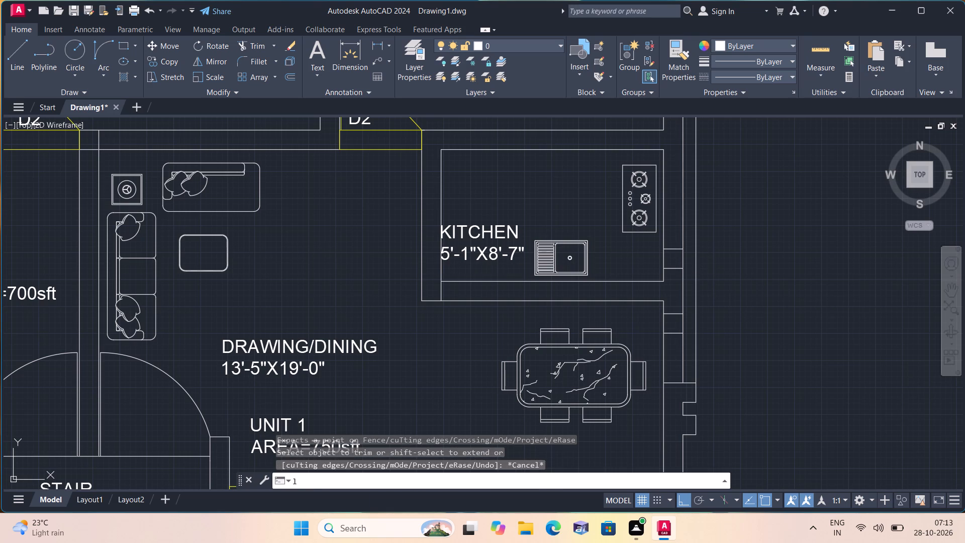
pyautogui.press('space')
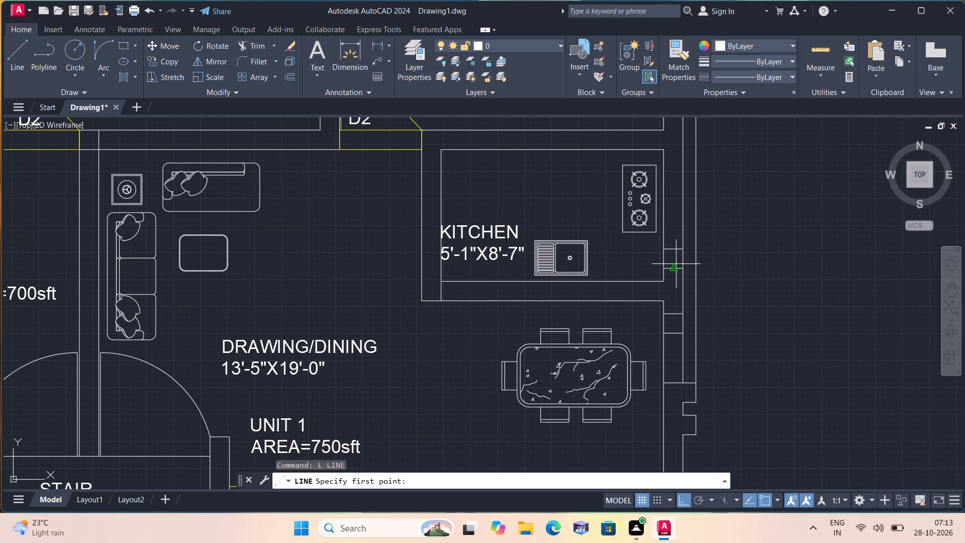
pyautogui.scroll(2, 681, 251)
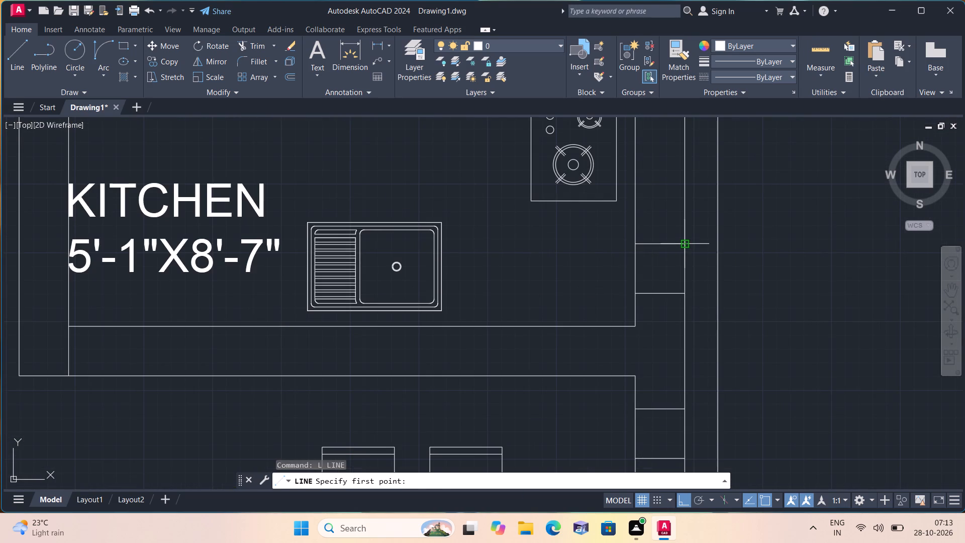
pyautogui.click(687, 241)
pyautogui.click(717, 241)
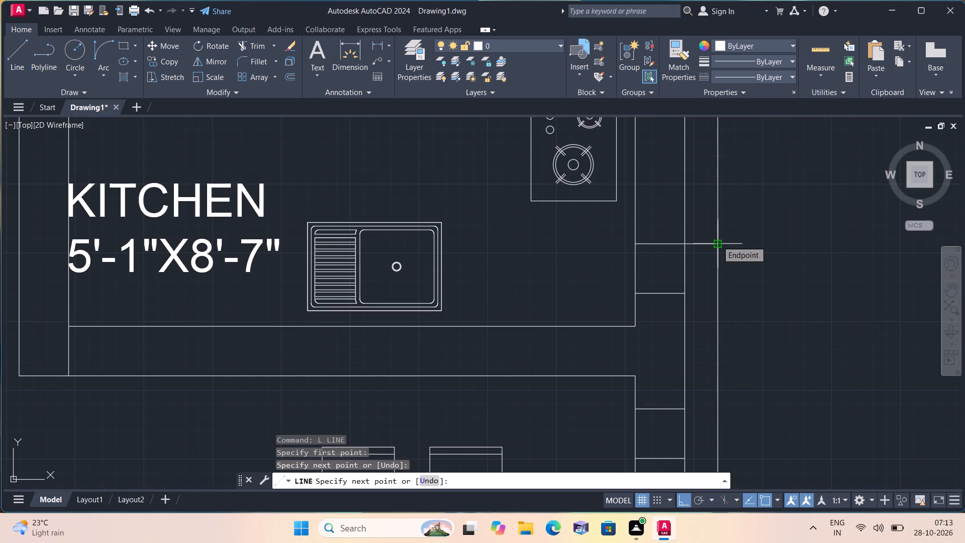
pyautogui.press('space')
pyautogui.press('space')
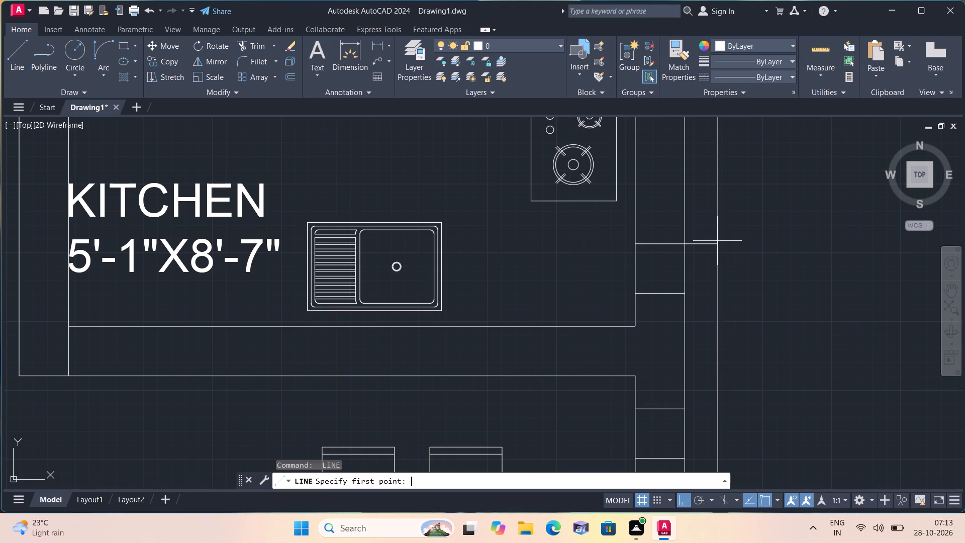
pyautogui.click(687, 292)
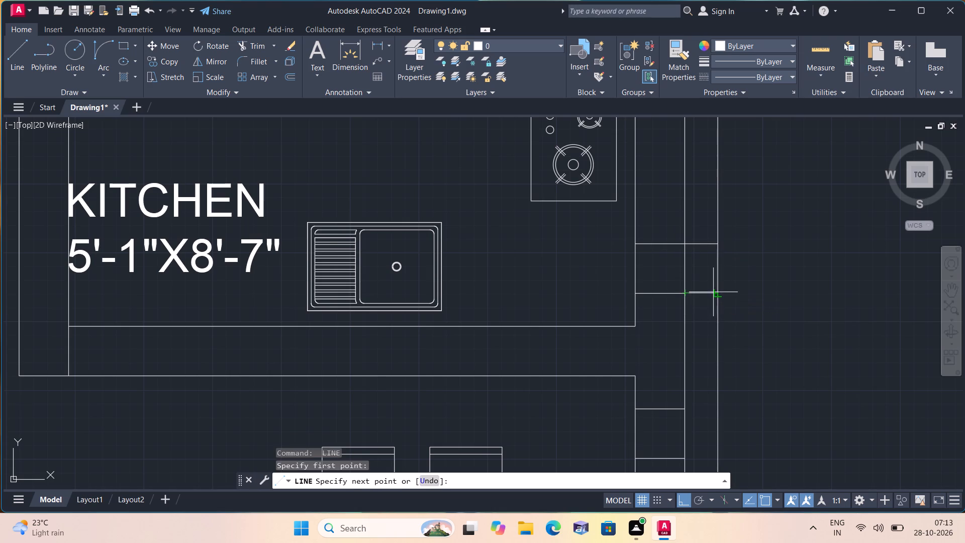
pyautogui.click(723, 292)
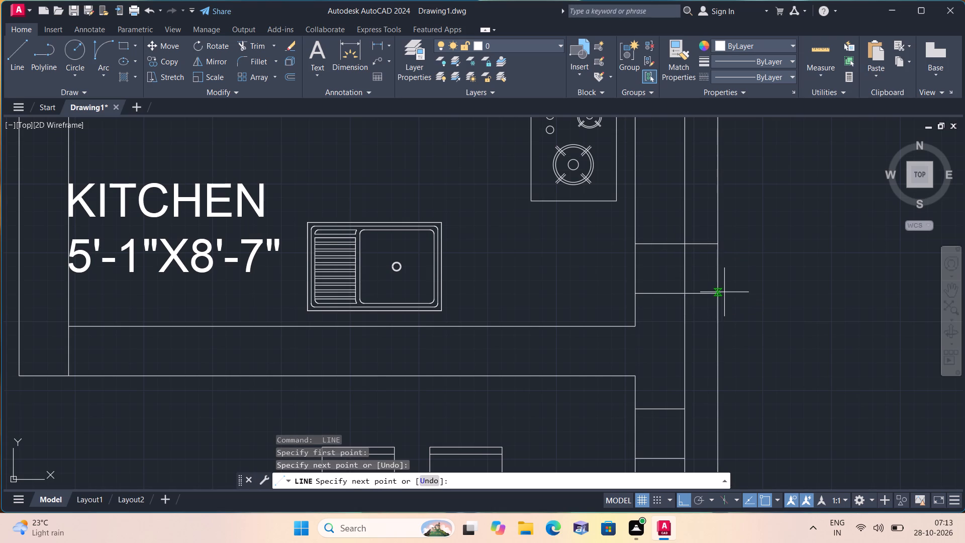
pyautogui.press('space')
# Draw lines continuing both dining-side cross lines east from the wall's outer face to the outermost east line.
pyautogui.press('space')
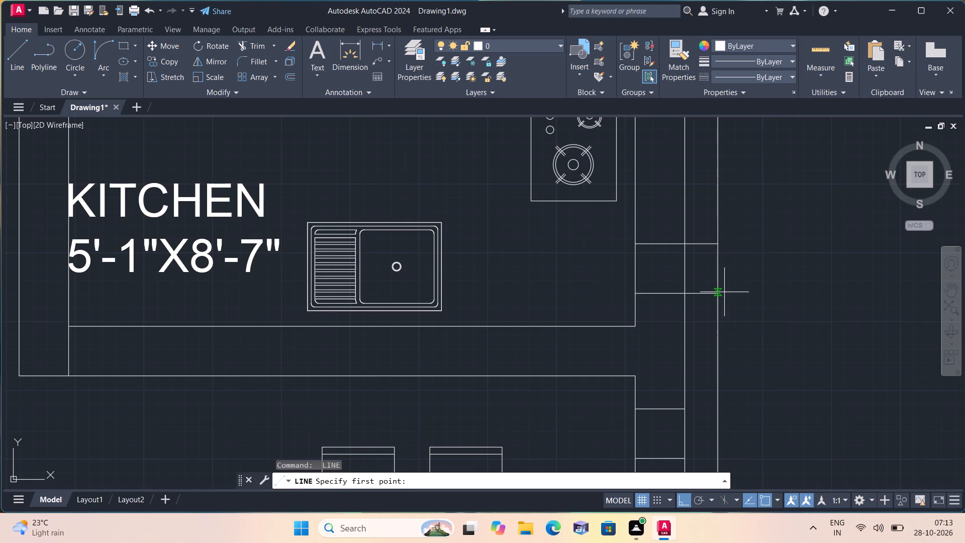
pyautogui.moveTo(686, 412); pyautogui.dragTo(693, 412)
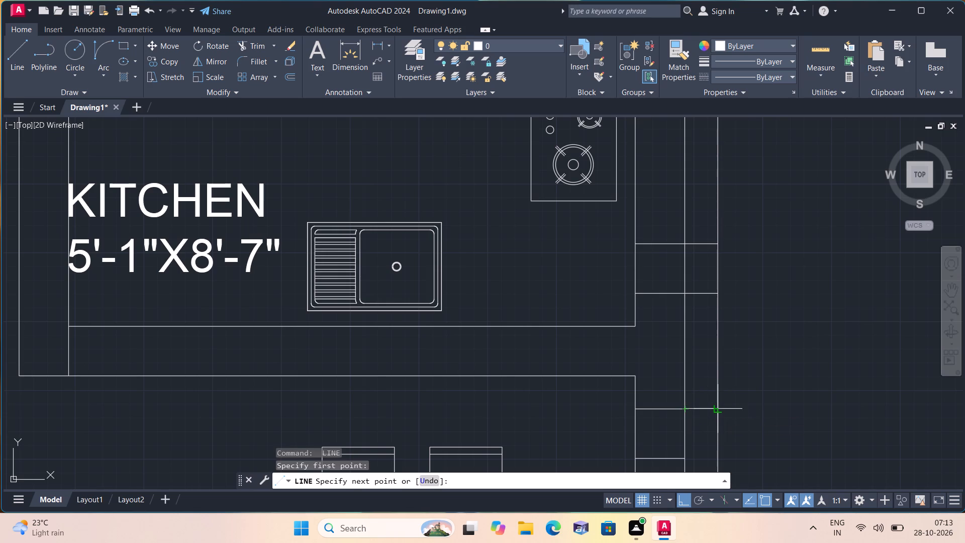
pyautogui.click(716, 409)
pyautogui.press('space')
pyautogui.press('space')
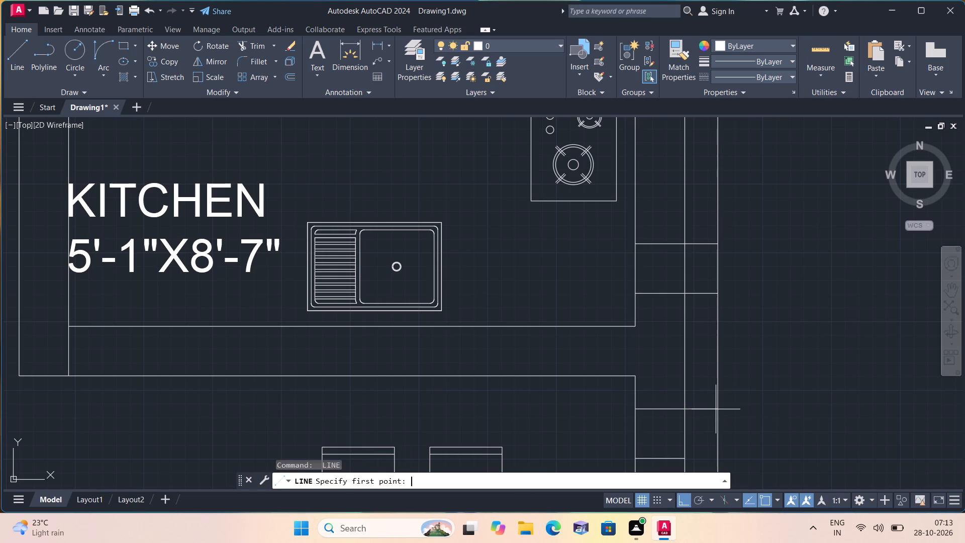
pyautogui.scroll(-1, 719, 413)
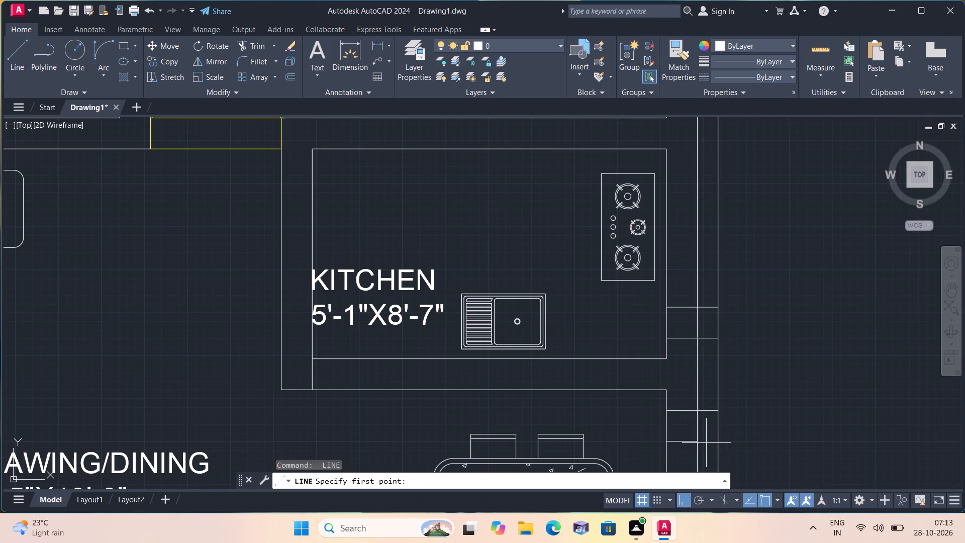
pyautogui.click(699, 443)
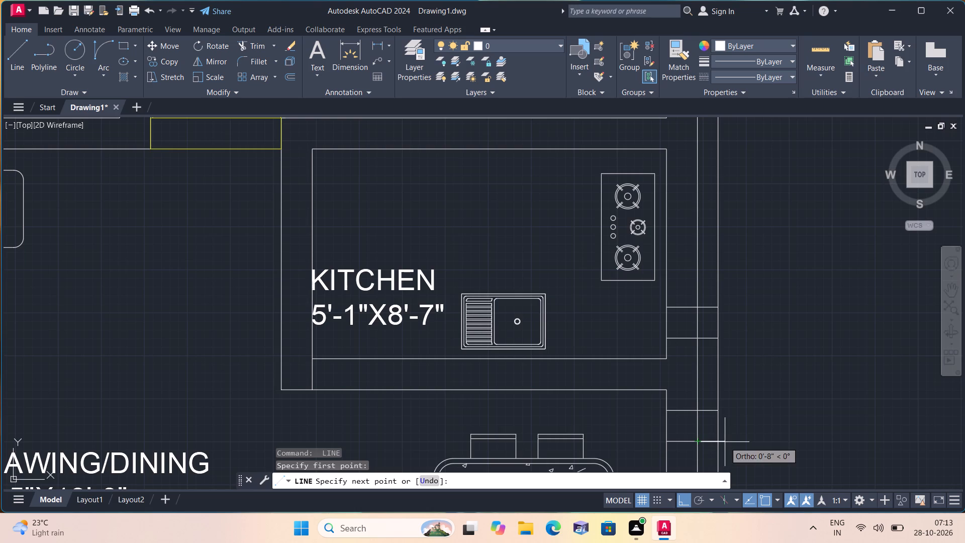
pyautogui.click(725, 442)
pyautogui.press('space')
# Trim the end of the southern dining-side cross line that projects past the outermost east line.
pyautogui.write('trim')
pyautogui.press('space')
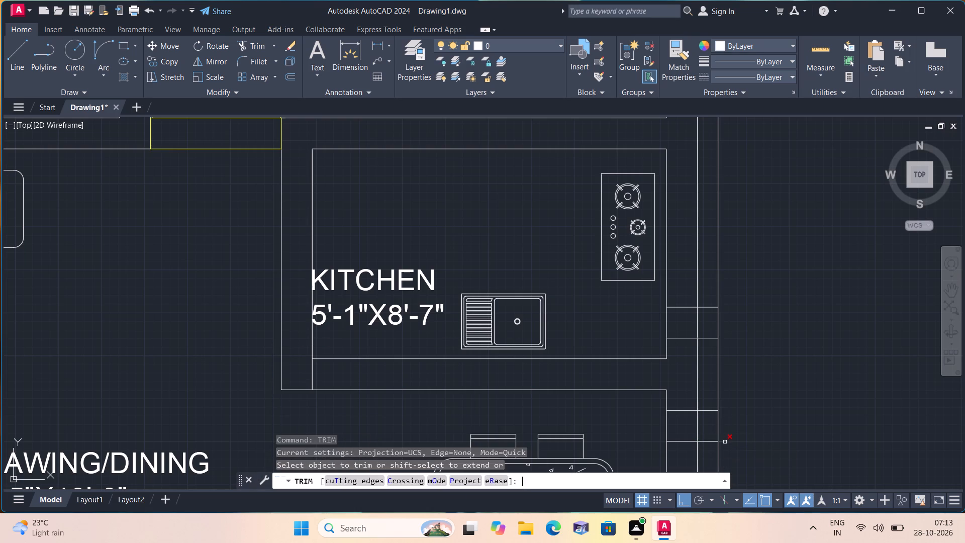
pyautogui.scroll(-1, 725, 442)
pyautogui.moveTo(755, 386); pyautogui.dragTo(714, 284, button='middle')
pyautogui.scroll(-1, 710, 317)
pyautogui.scroll(1, 690, 325)
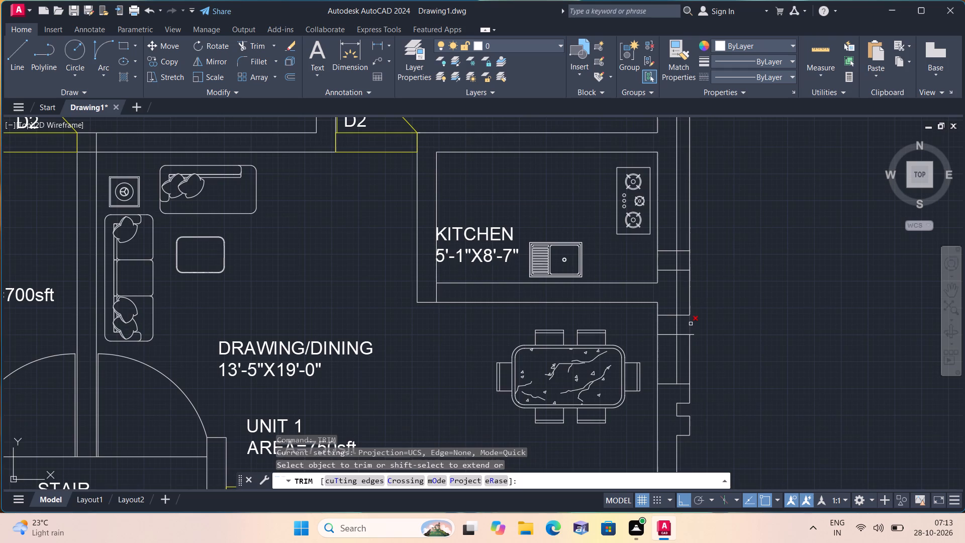
pyautogui.scroll(1, 701, 324)
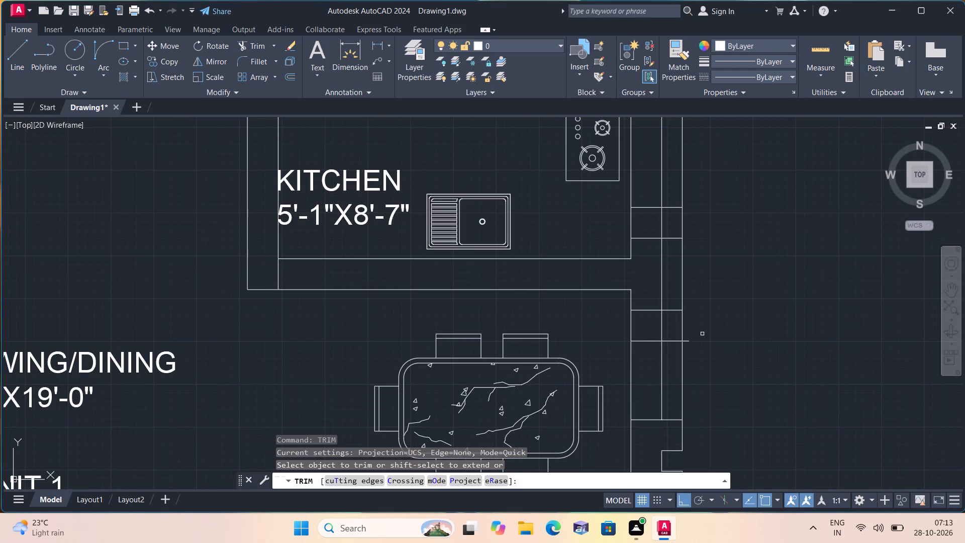
pyautogui.click(686, 340)
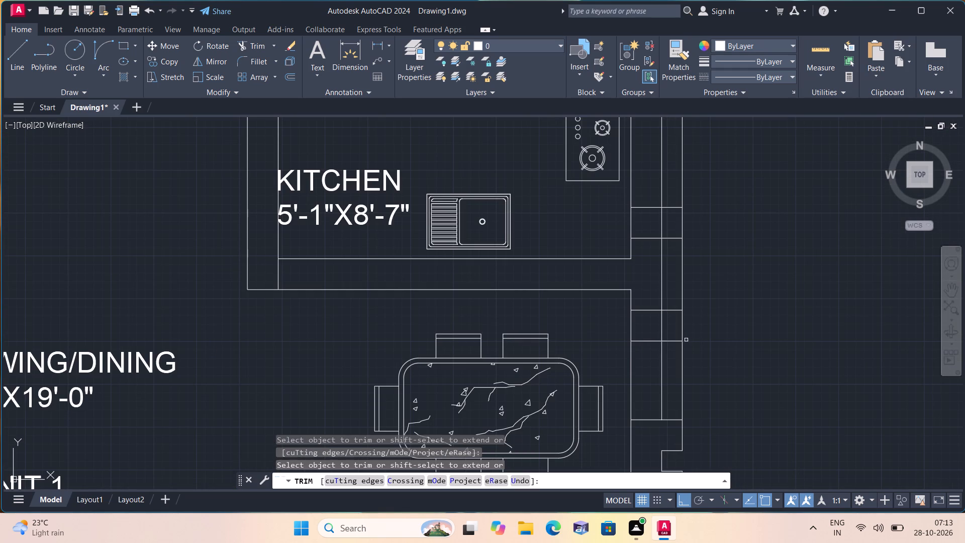
# Trim the east wall's inner and outer face lines beside the dining table, between the southern cross line and the notch.
pyautogui.scroll(-1, 714, 304)
pyautogui.moveTo(714, 304); pyautogui.dragTo(670, 192, button='middle')
pyautogui.moveTo(689, 271); pyautogui.dragTo(688, 270, button='middle')
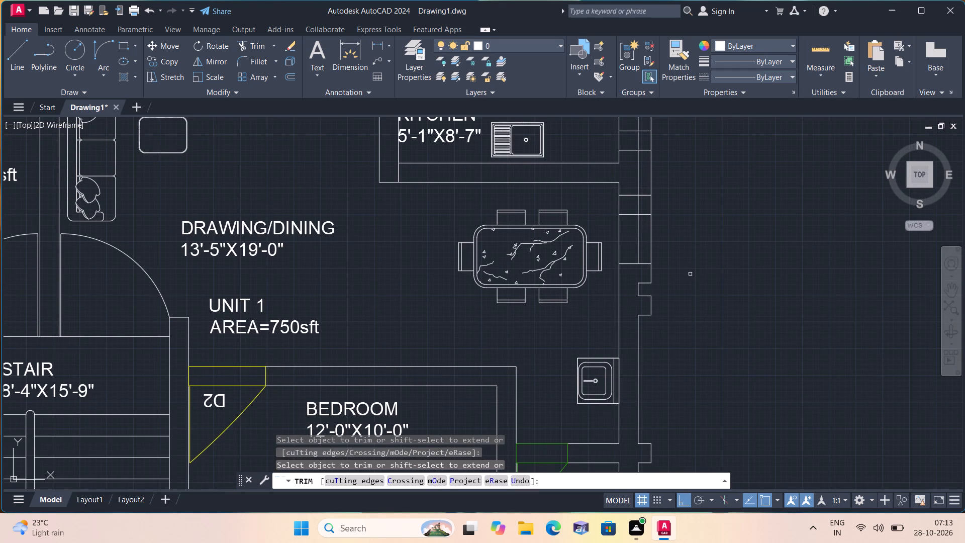
pyautogui.moveTo(688, 270); pyautogui.dragTo(675, 172, button='middle')
pyautogui.scroll(-1, 675, 172)
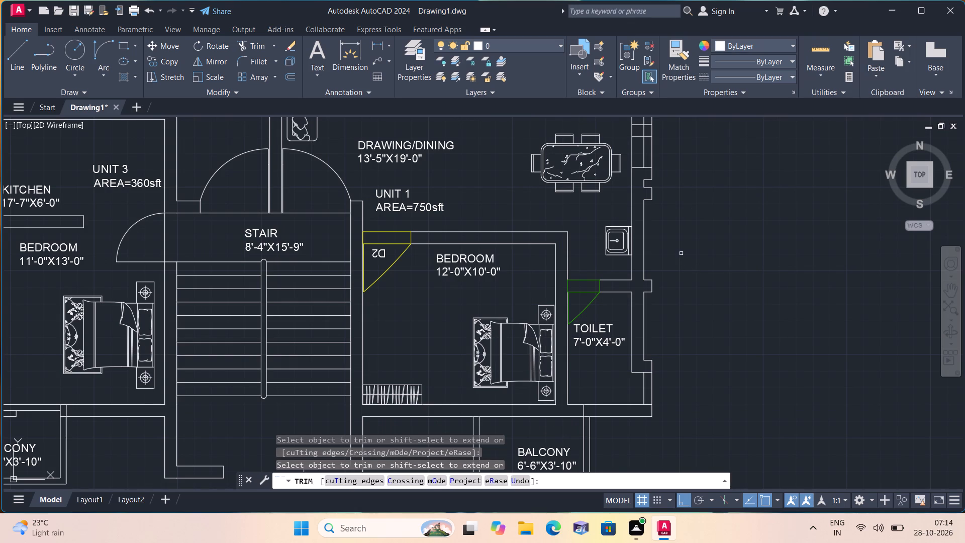
pyautogui.moveTo(671, 238); pyautogui.dragTo(706, 301, button='middle')
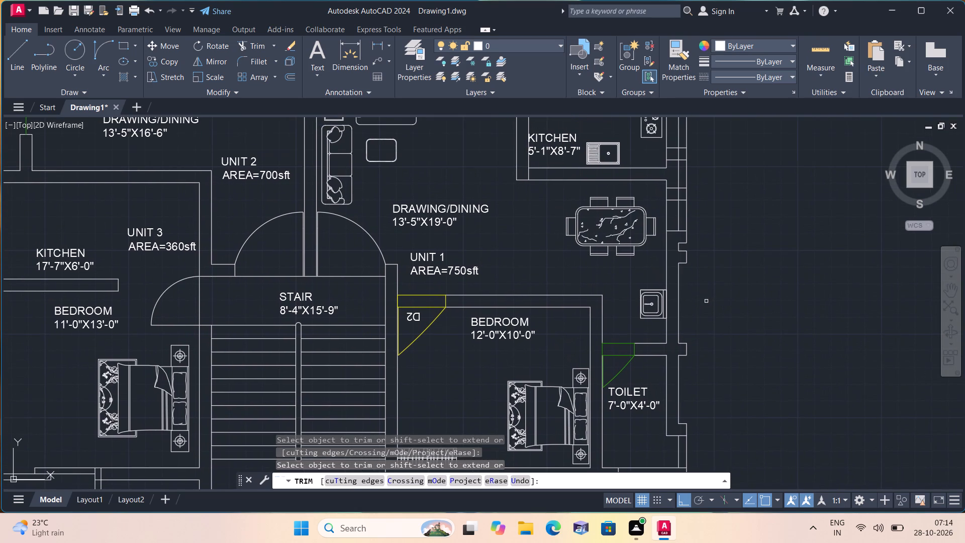
pyautogui.moveTo(696, 233); pyautogui.dragTo(701, 261, button='middle')
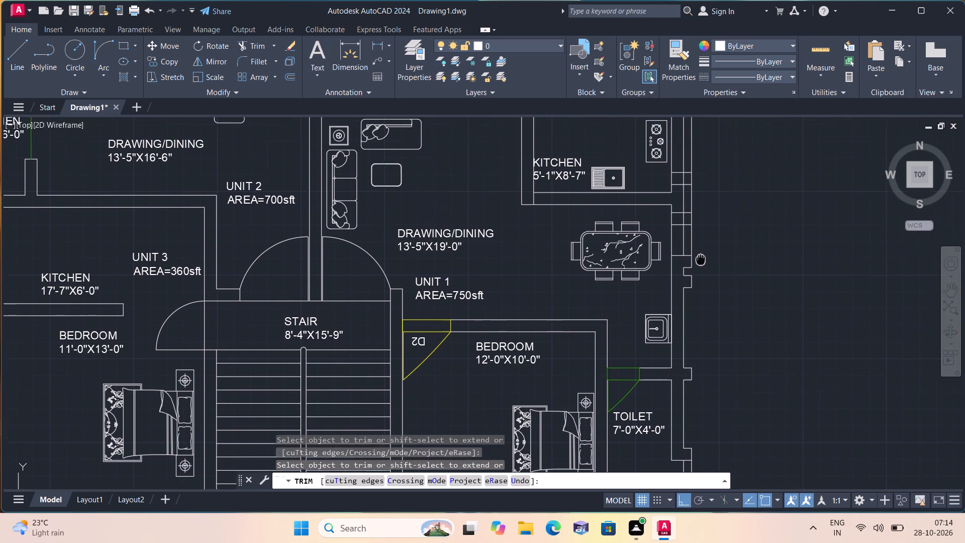
pyautogui.moveTo(701, 261); pyautogui.dragTo(698, 302, button='middle')
pyautogui.scroll(1, 670, 290)
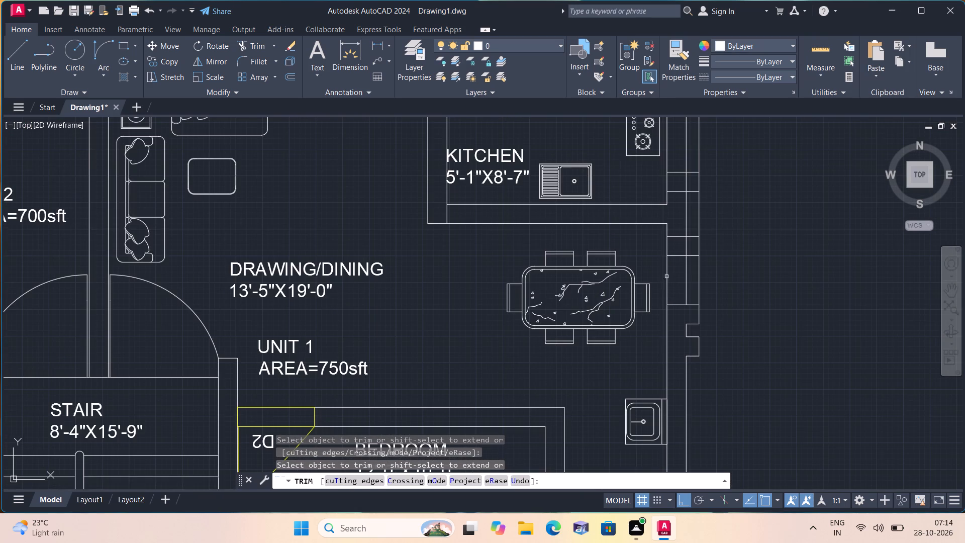
pyautogui.click(663, 274)
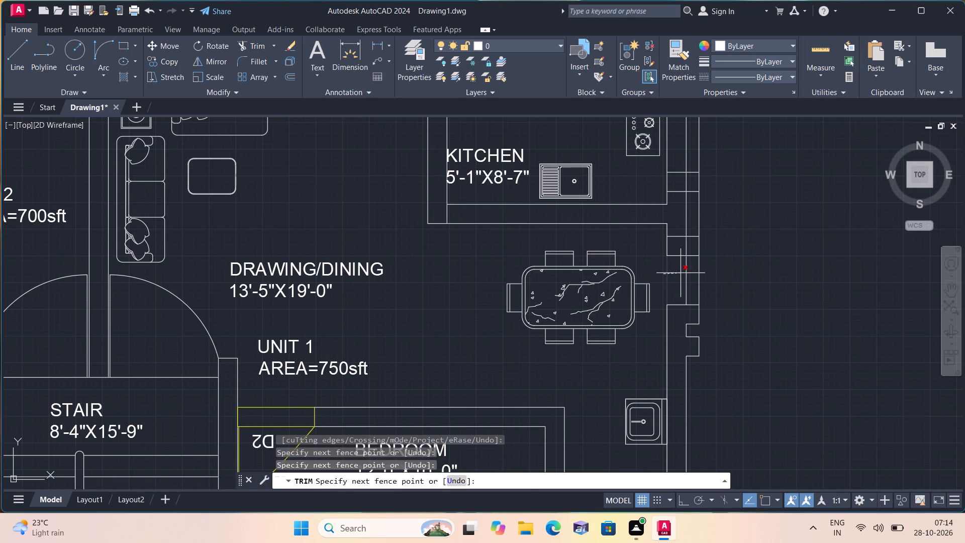
pyautogui.click(681, 273)
# Trim the outermost east line between the kitchen-side and dining-side cross lines.
pyautogui.scroll(-1, 682, 273)
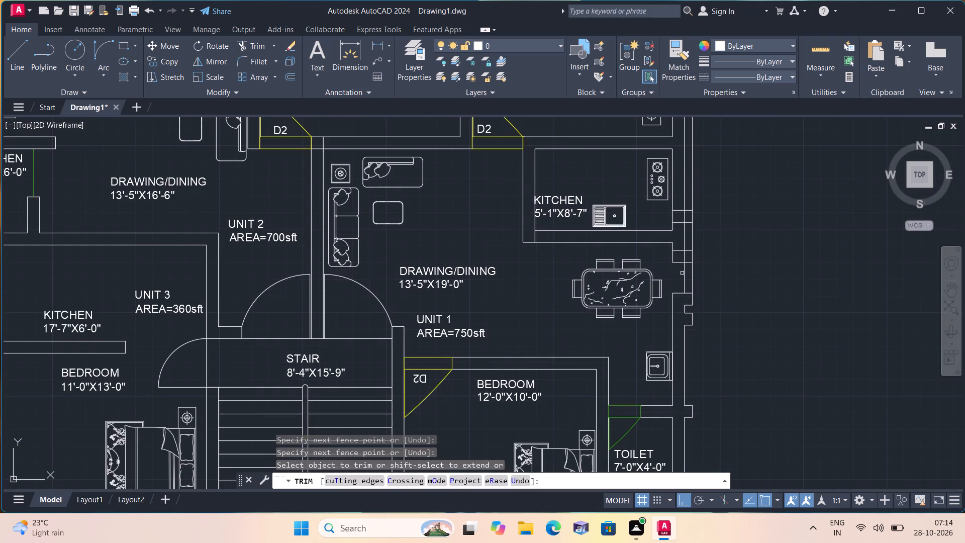
pyautogui.moveTo(682, 274); pyautogui.dragTo(674, 308, button='middle')
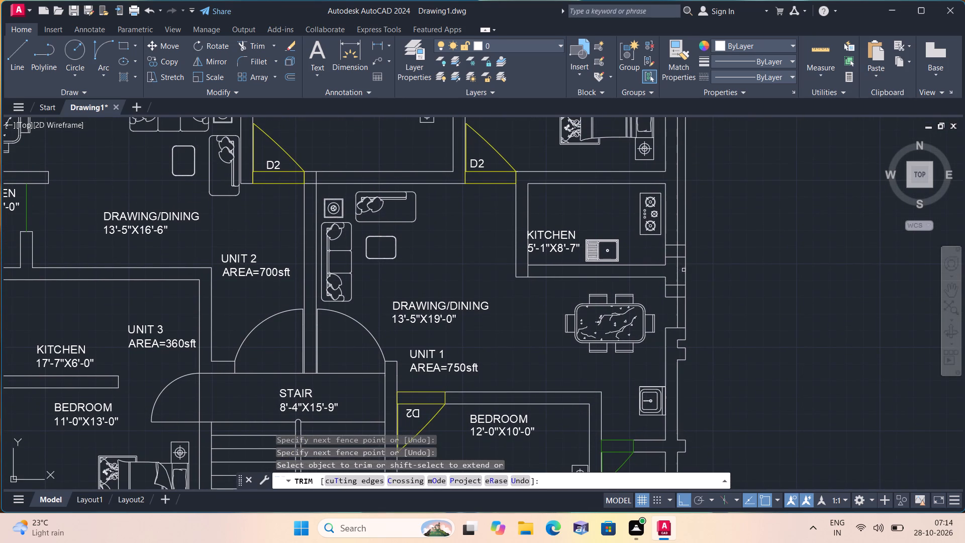
pyautogui.click(684, 270)
pyautogui.click(688, 270)
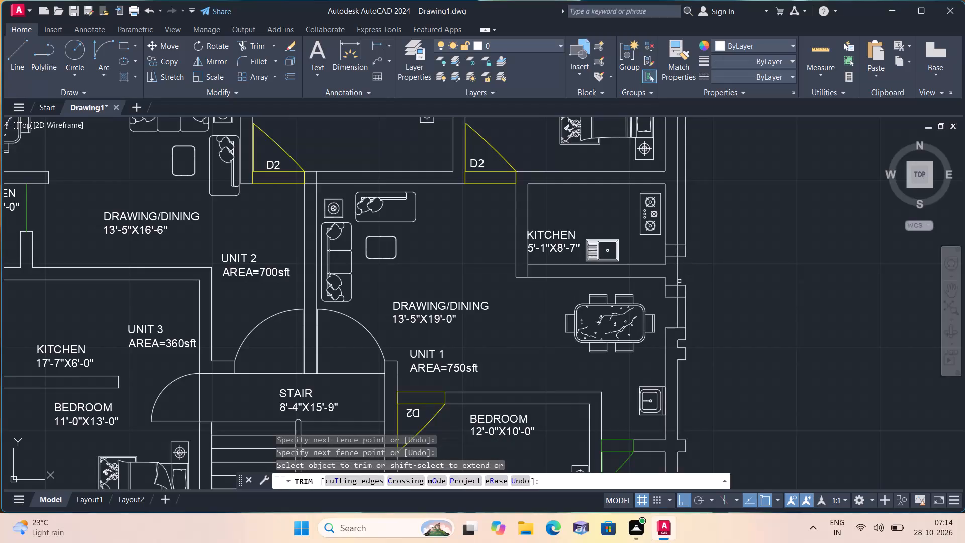
# Trim the cross-line and outer-face pieces inside the wall at the dining-side projection and the kitchen-side projection.
pyautogui.scroll(1, 668, 291)
pyautogui.click(668, 279)
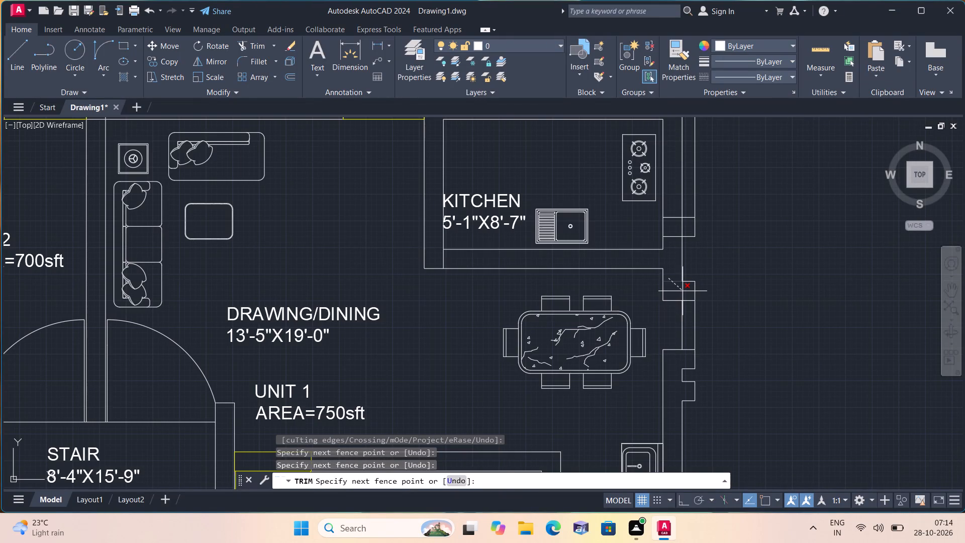
pyautogui.click(683, 291)
pyautogui.click(673, 239)
pyautogui.click(683, 225)
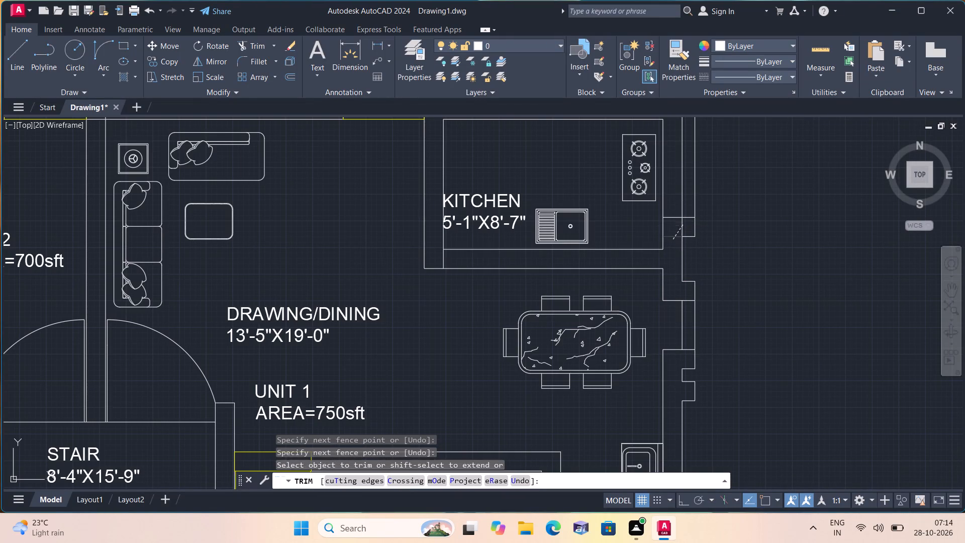
pyautogui.moveTo(719, 228); pyautogui.dragTo(720, 238, button='middle')
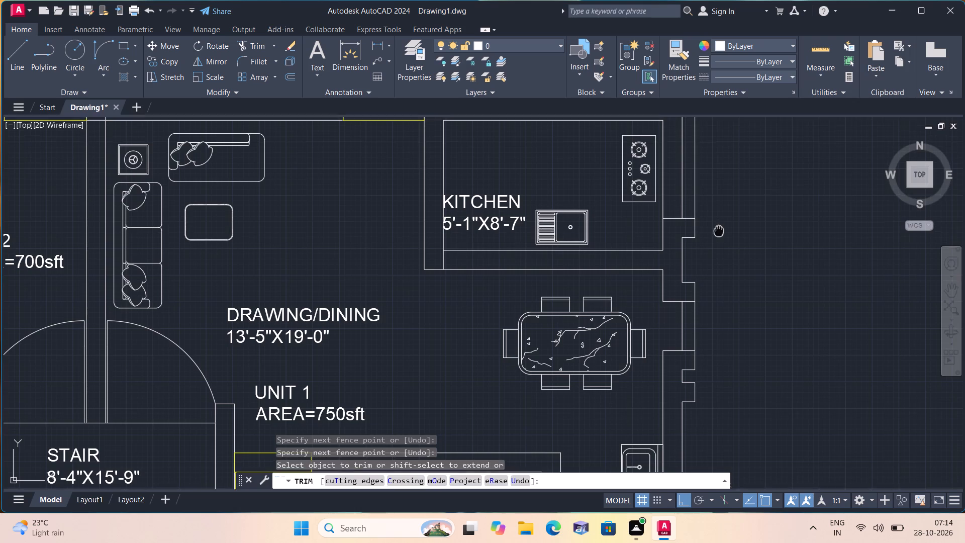
pyautogui.moveTo(720, 238); pyautogui.dragTo(722, 292, button='middle')
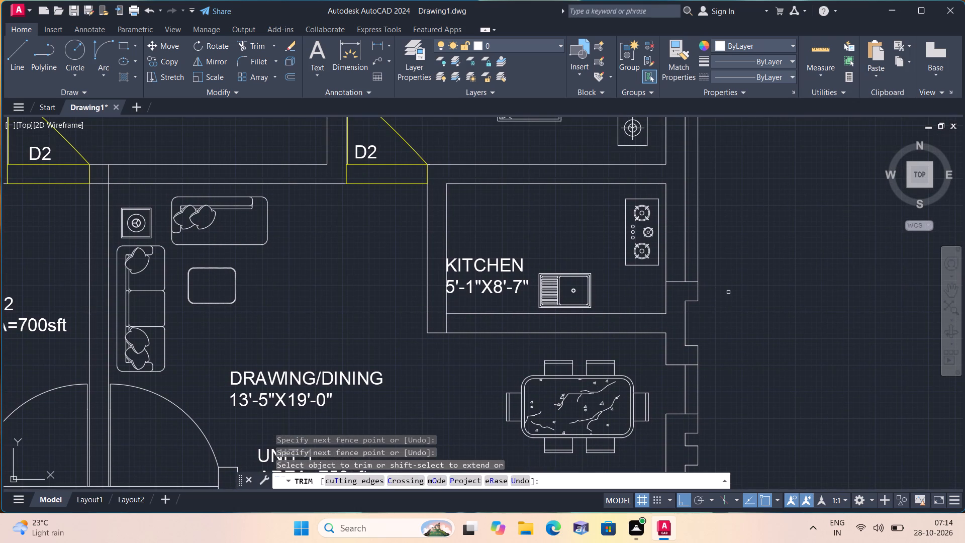
pyautogui.press('space')
# Draw a line 6" south from the kitchen's northeast inner corner, continuing east across the wall's outer face to the outermost east line.
pyautogui.write('l')
pyautogui.press('space')
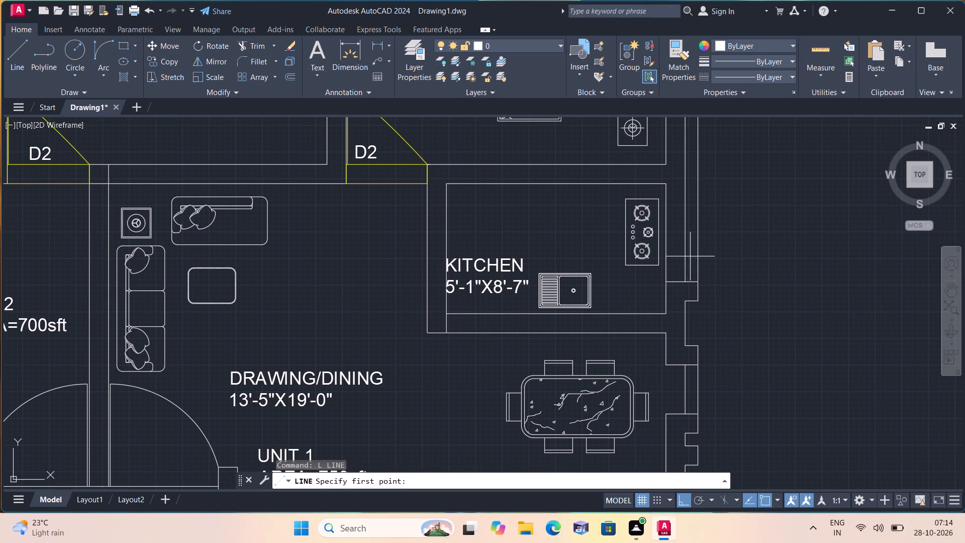
pyautogui.moveTo(745, 209); pyautogui.dragTo(761, 266, button='middle')
pyautogui.scroll(-1, 745, 209)
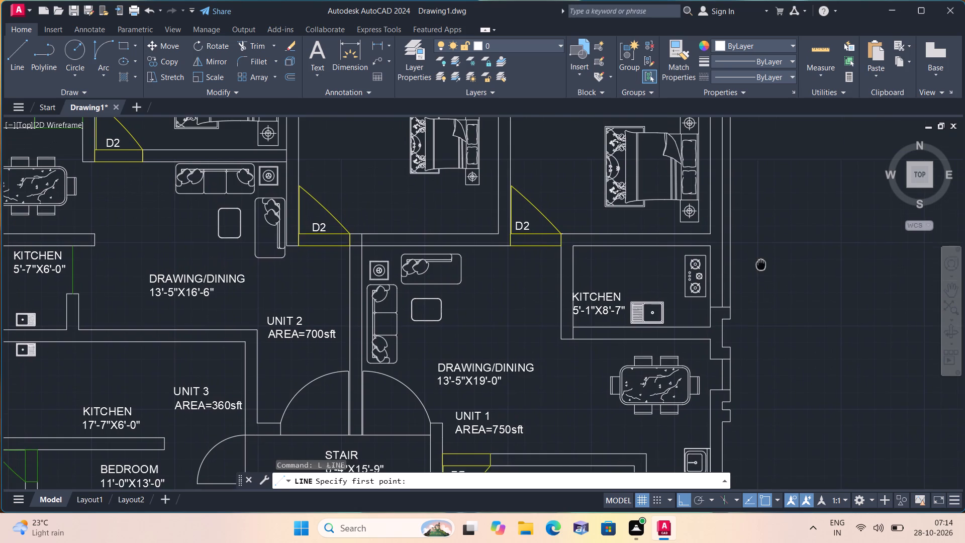
pyautogui.scroll(1, 743, 264)
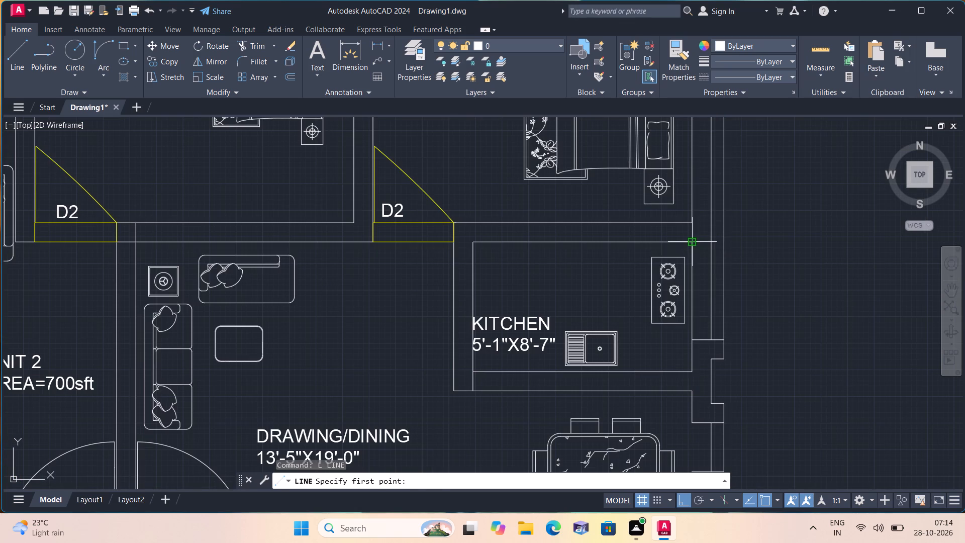
pyautogui.click(694, 243)
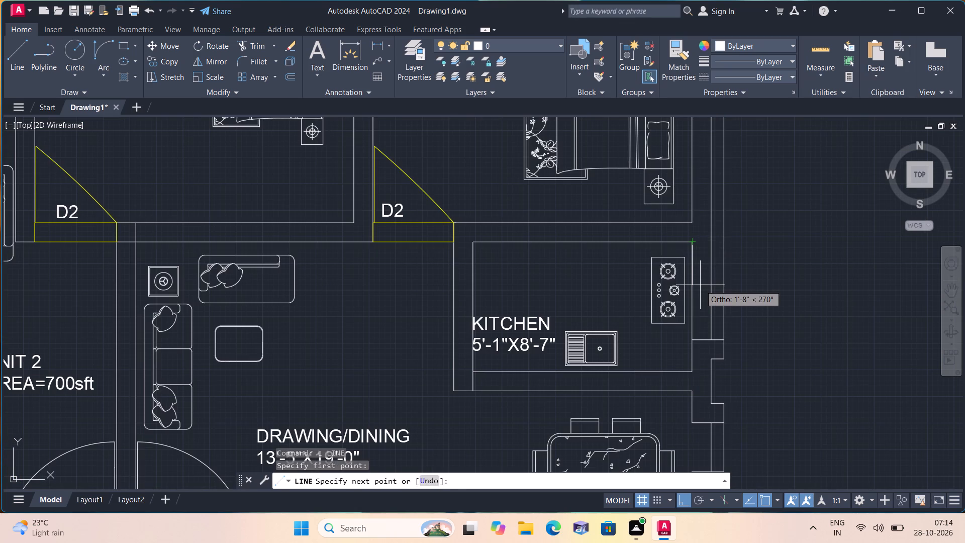
pyautogui.write('6"')
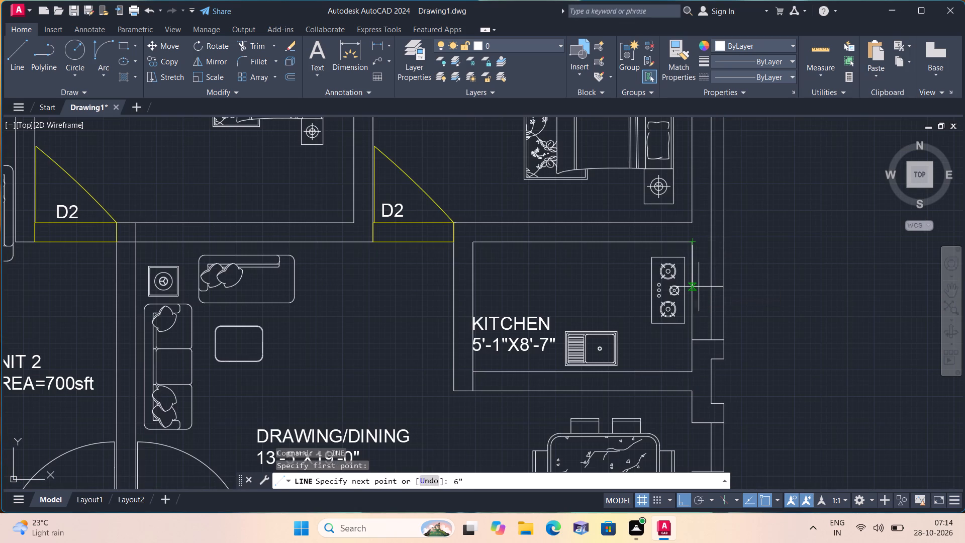
pyautogui.press('space')
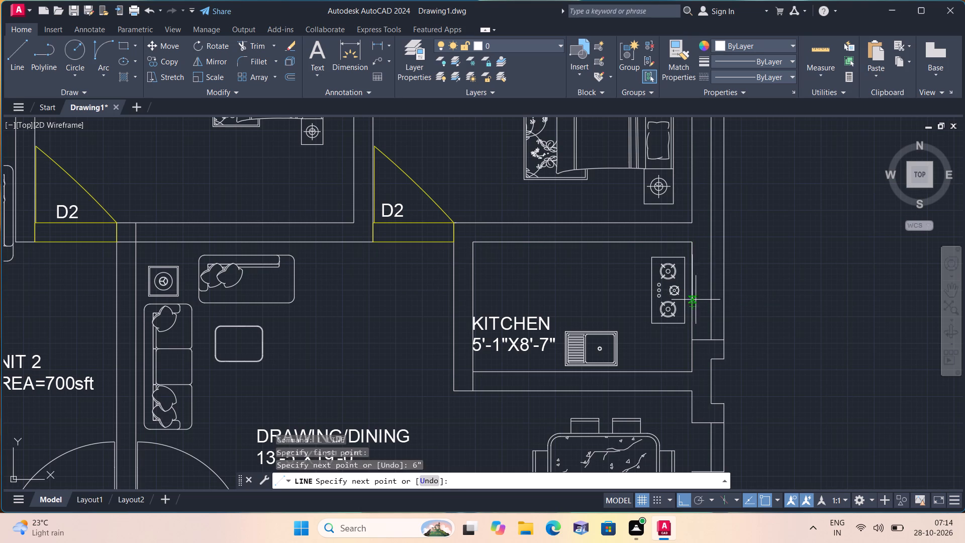
pyautogui.scroll(1, 715, 251)
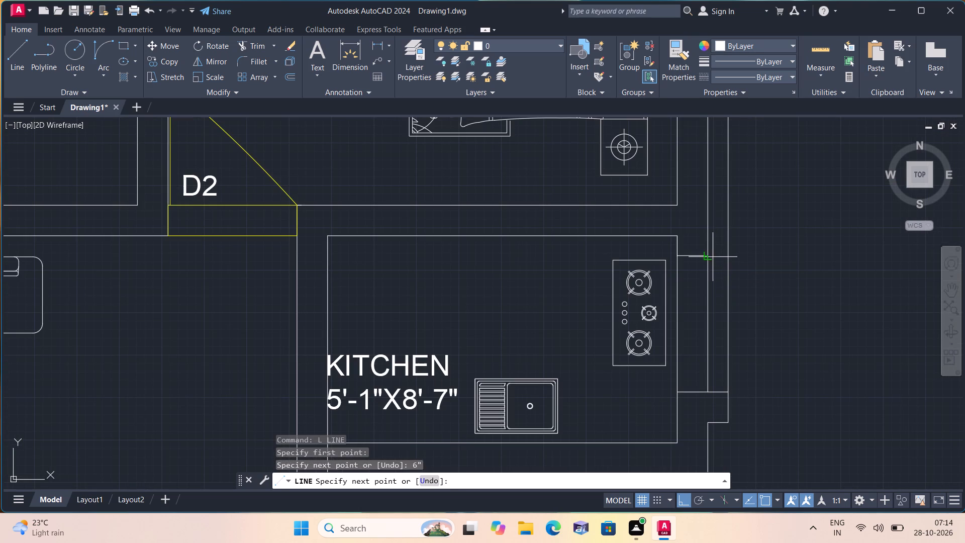
pyautogui.click(708, 255)
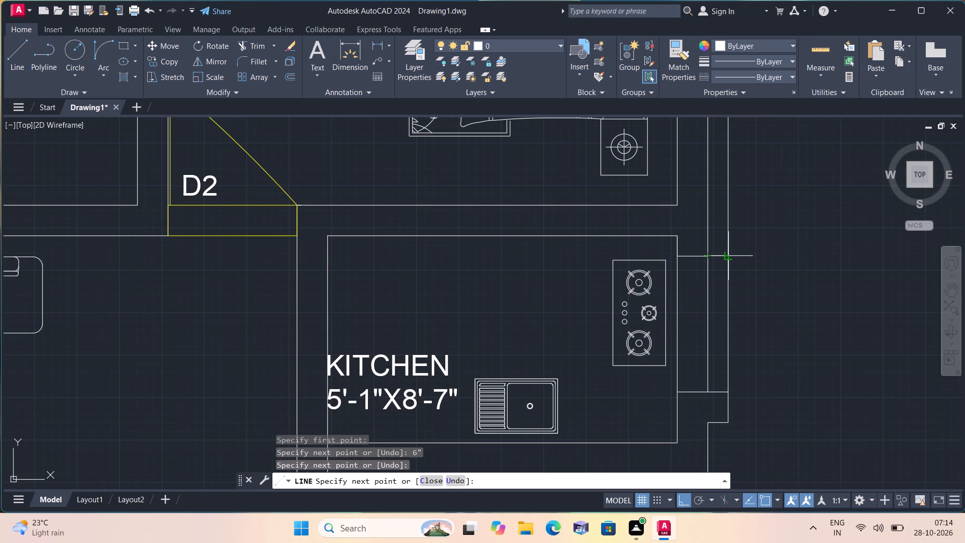
pyautogui.click(725, 253)
pyautogui.press('space')
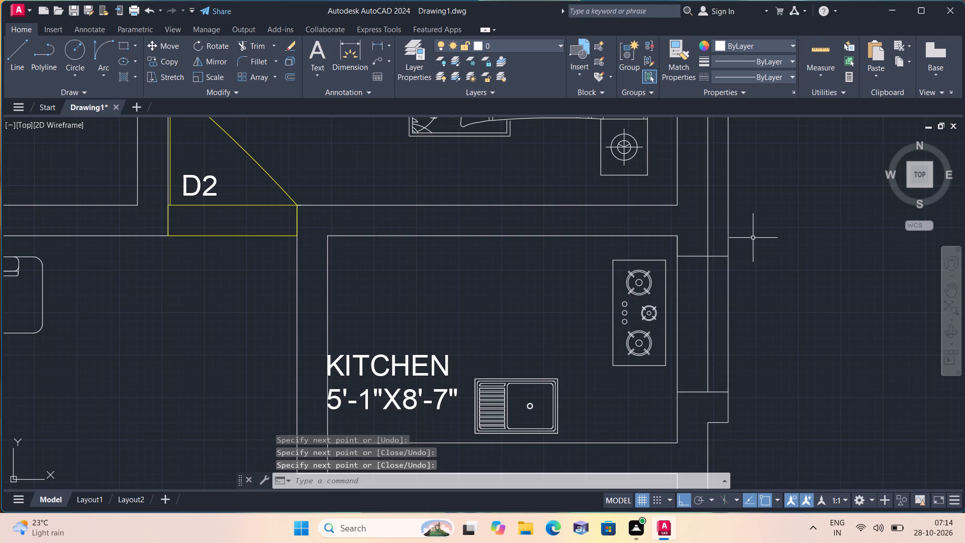
# Offset both segments of the new cross line beside the kitchen stove 9" to the south.
pyautogui.write('off')
pyautogui.press('space')
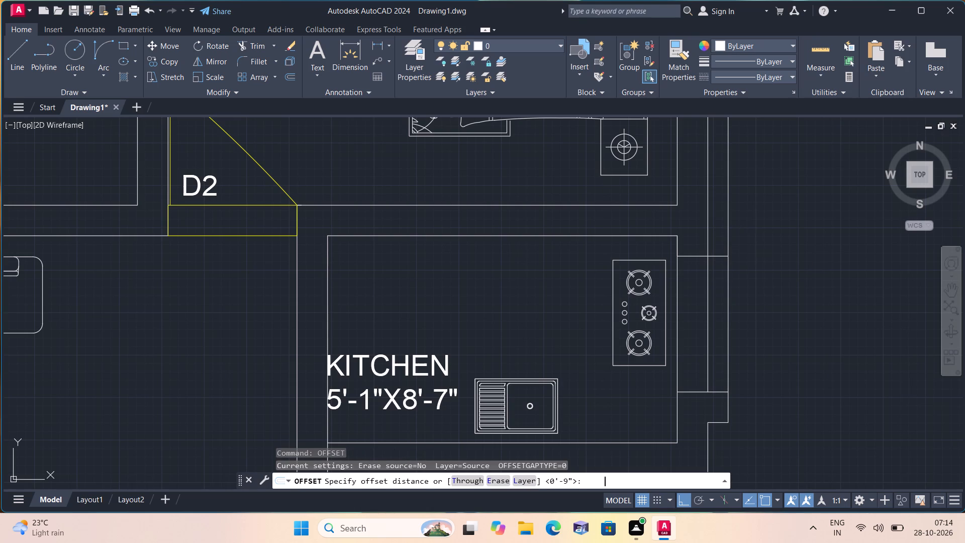
pyautogui.write('9"')
pyautogui.press('space')
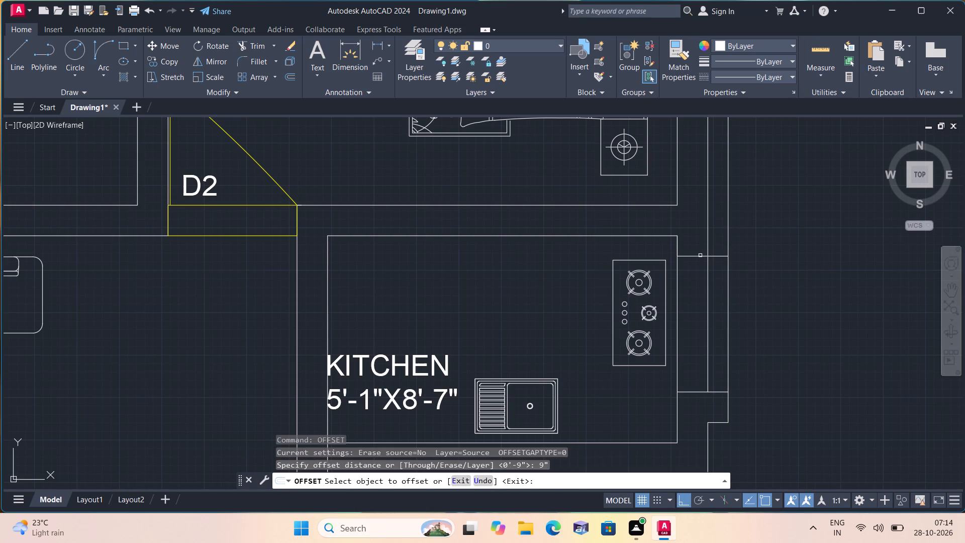
pyautogui.click(700, 255)
pyautogui.click(699, 287)
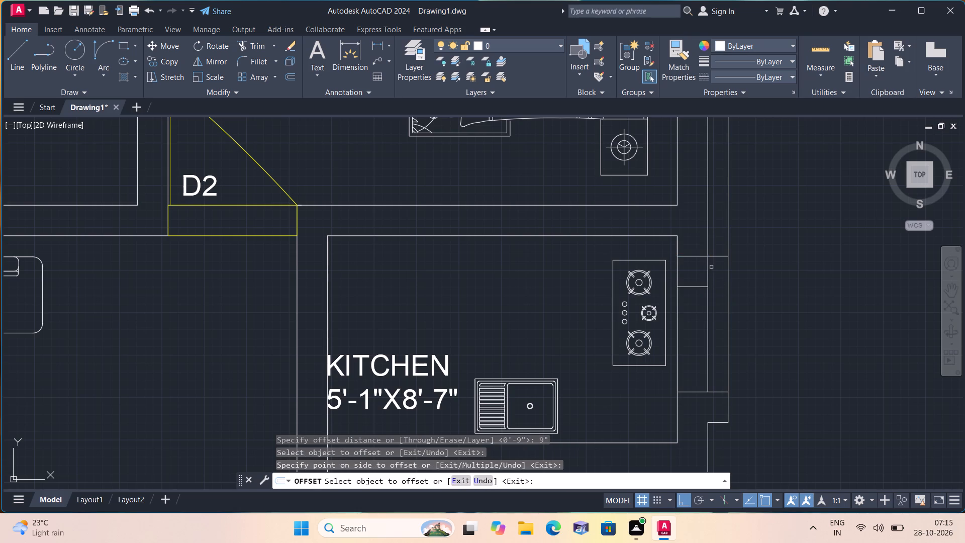
pyautogui.click(719, 253)
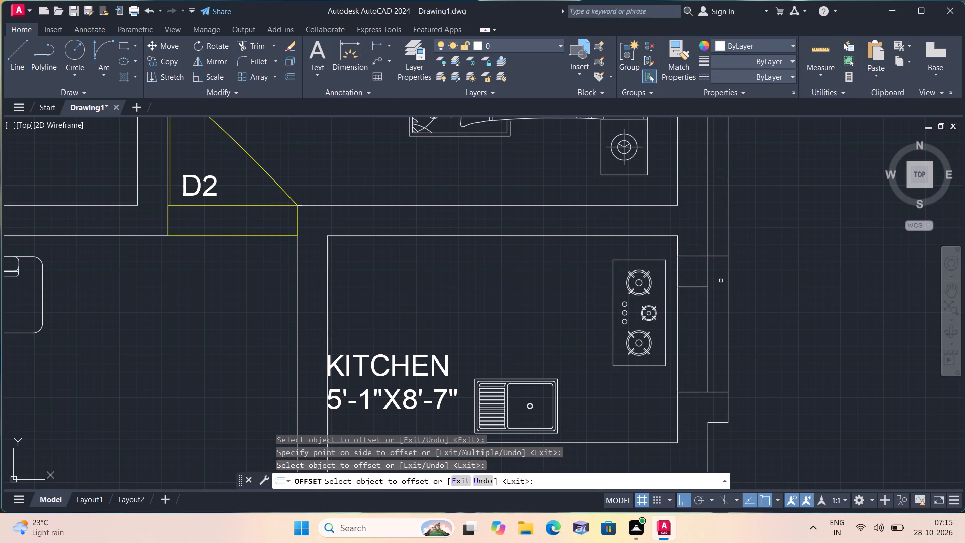
pyautogui.click(721, 256)
pyautogui.click(726, 289)
pyautogui.press('space')
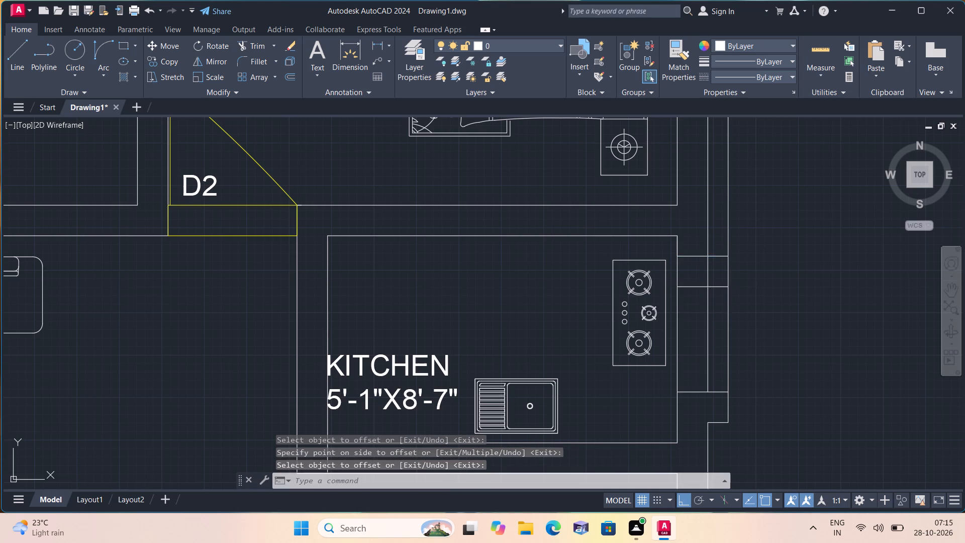
# Select the short 6" line at the kitchen's northeast inner corner.
pyautogui.scroll(1, 700, 269)
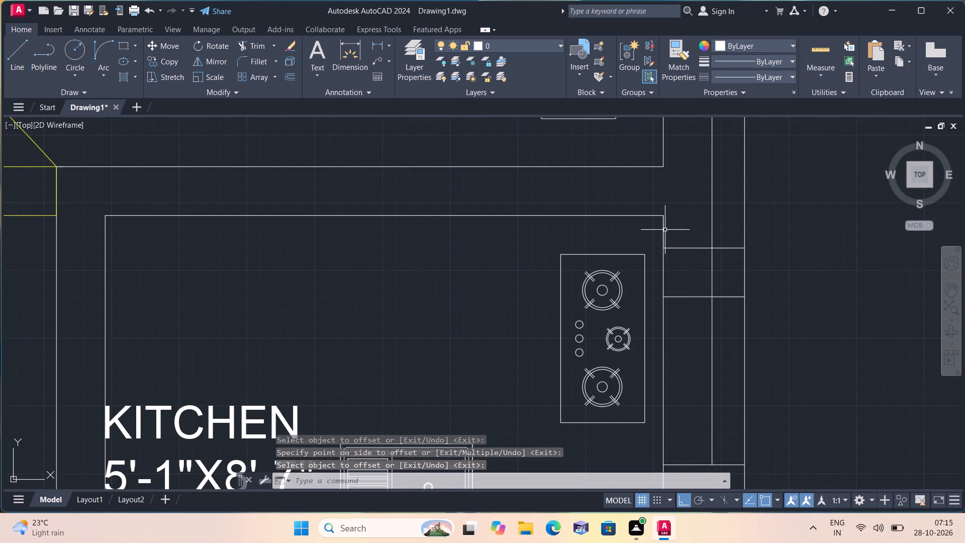
pyautogui.click(665, 230)
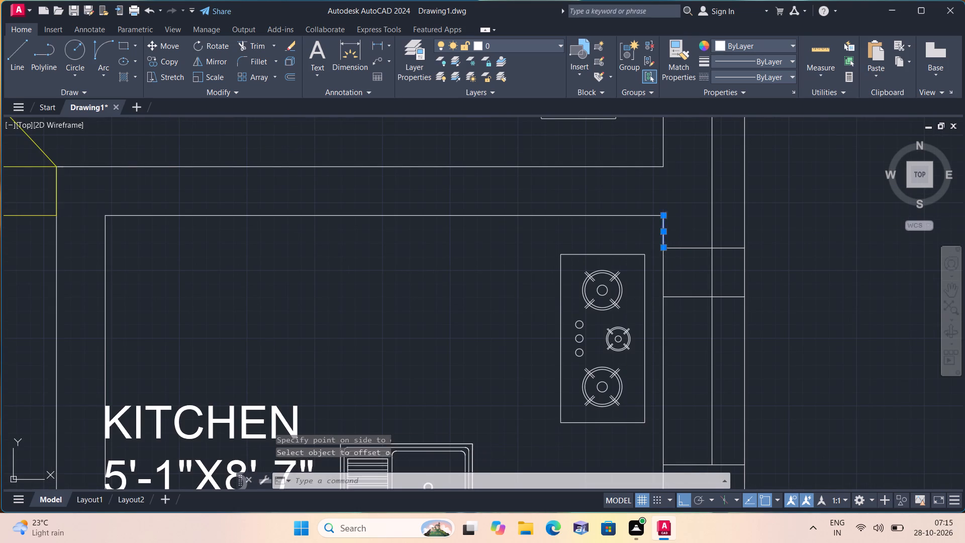
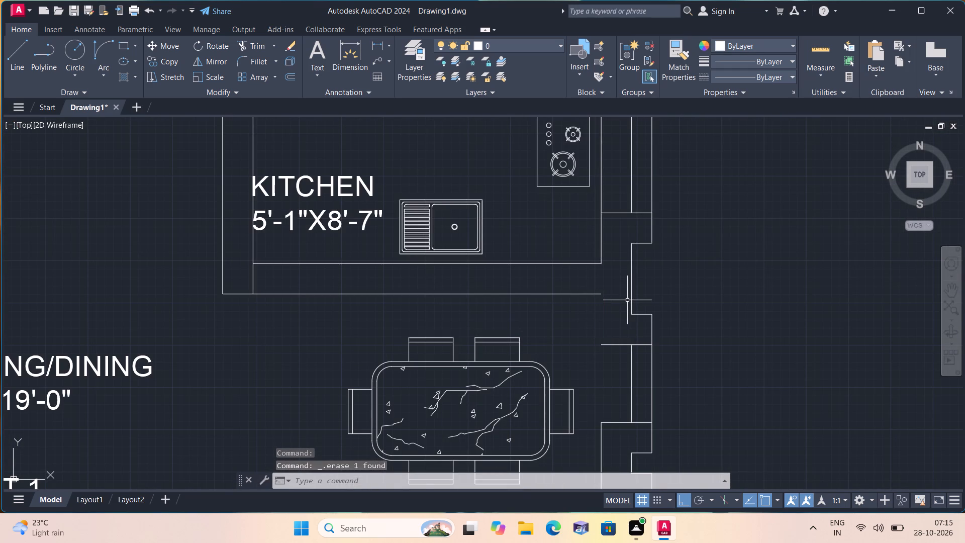
# Undo the last erase of the short wall-face line south of the kitchen.
pyautogui.hotkey('ctrl', 'z')
# Draw a line 1' north from the northeast bedroom's southeast inner corner, continuing east across the wall to the outermost line.
pyautogui.scroll(-1, 654, 310)
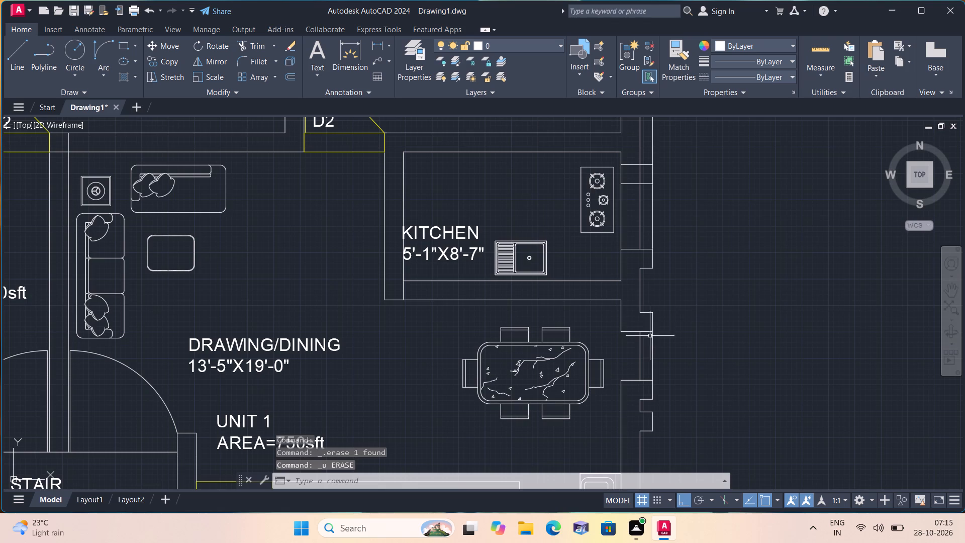
pyautogui.scroll(2, 629, 384)
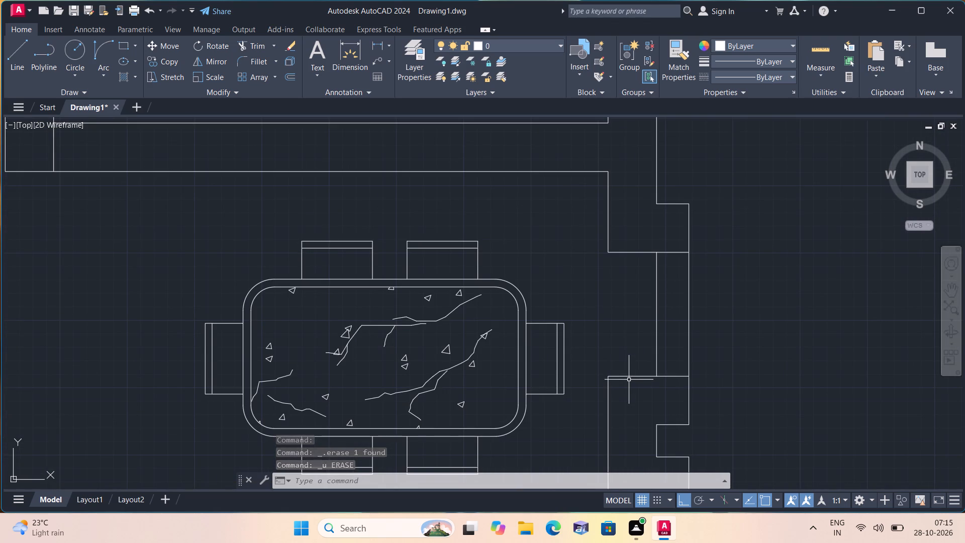
pyautogui.scroll(-2, 631, 315)
pyautogui.scroll(-1, 644, 244)
pyautogui.moveTo(638, 207); pyautogui.dragTo(628, 226, button='middle')
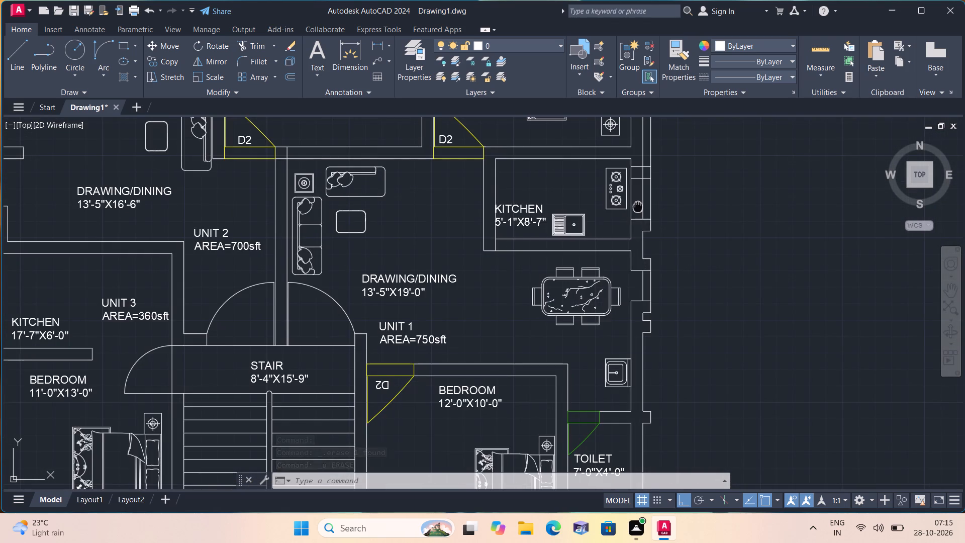
pyautogui.moveTo(628, 226); pyautogui.dragTo(572, 308, button='middle')
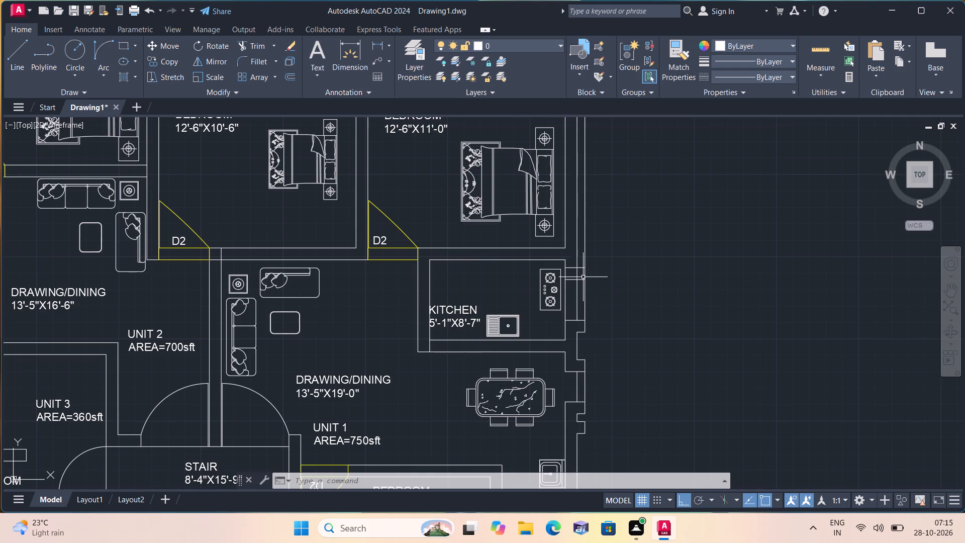
pyautogui.scroll(1, 578, 253)
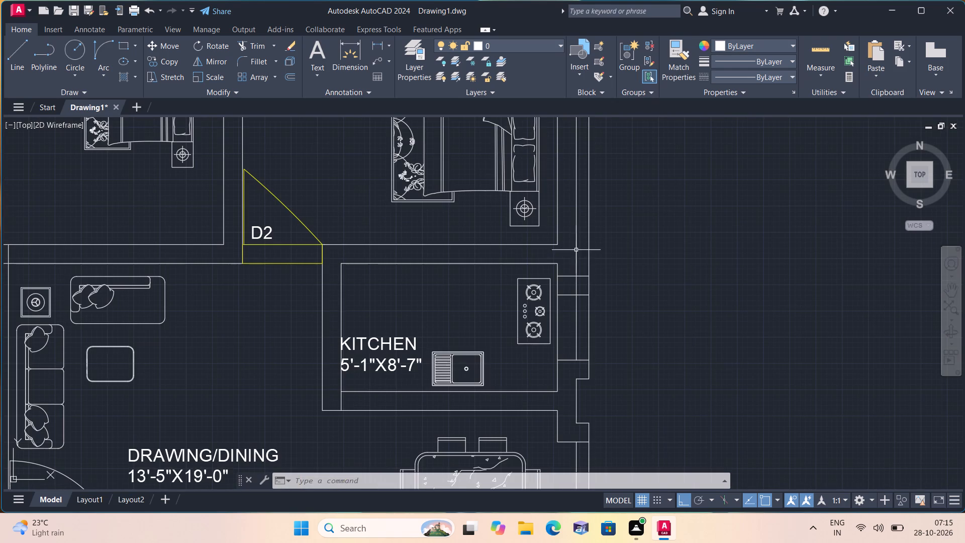
pyautogui.press('l')
pyautogui.scroll(1, 541, 241)
pyautogui.press('space')
pyautogui.click(566, 243)
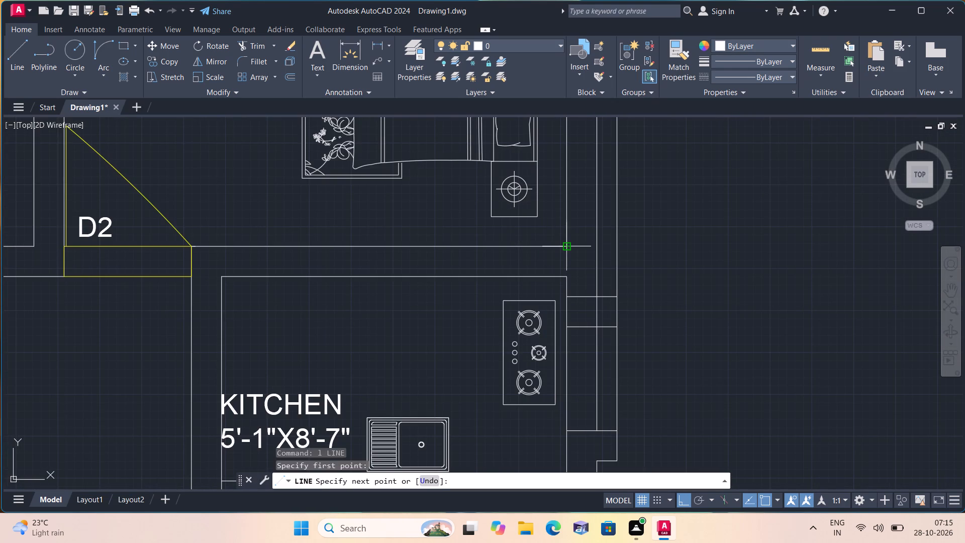
pyautogui.write("1'")
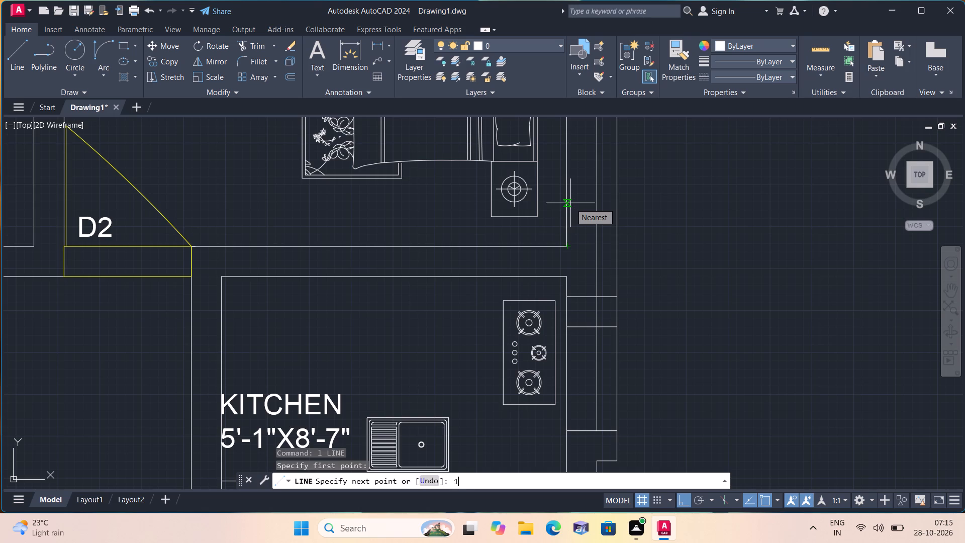
pyautogui.press('space')
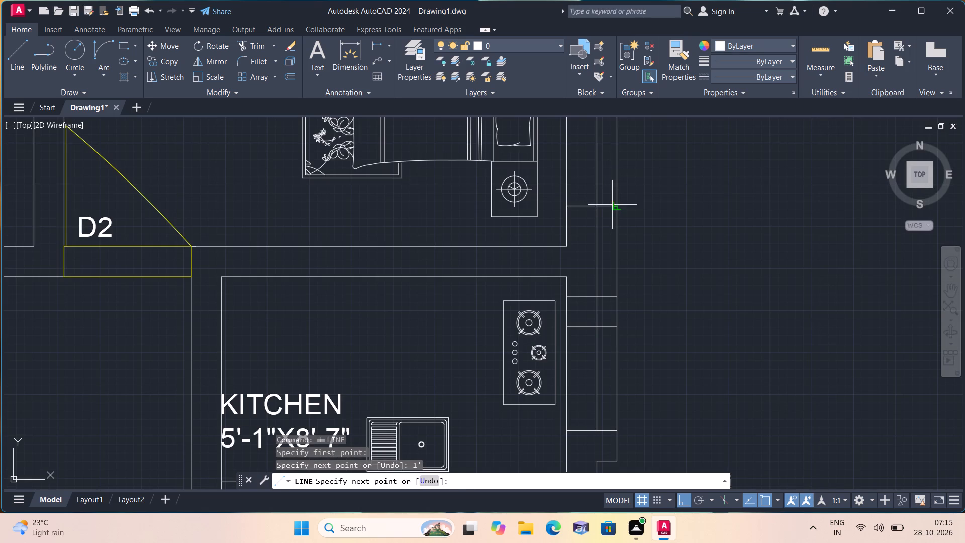
pyautogui.click(615, 209)
pyautogui.press('space')
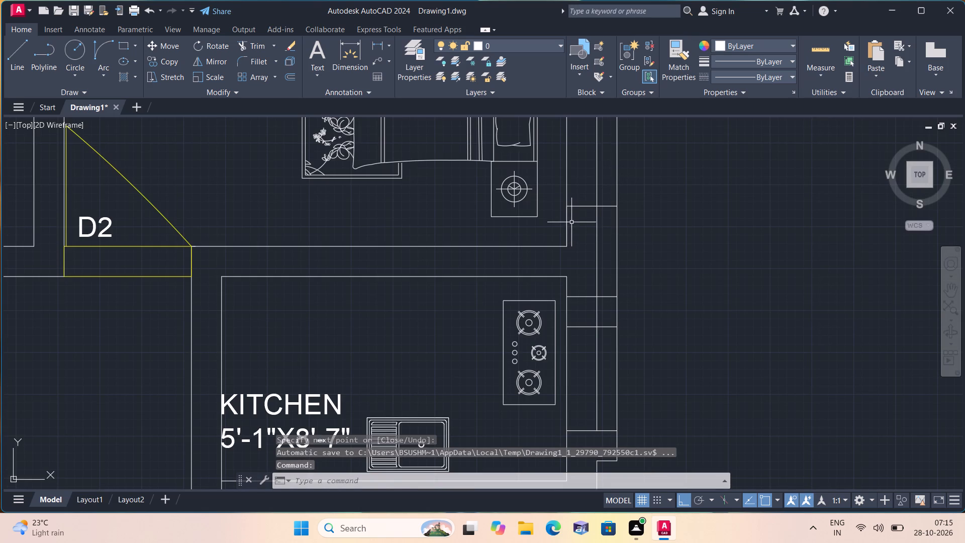
# Erase the short 1' guide line on the bedroom's inner wall face.
pyautogui.click(566, 220)
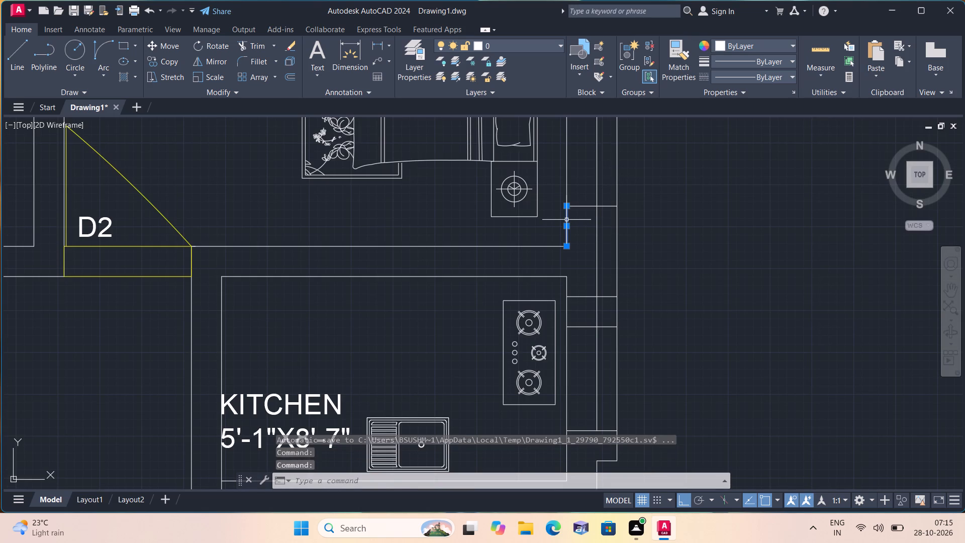
pyautogui.press('Delete')
# Offset the new cross line beside the bedroom 9" to the north.
pyautogui.write('off')
pyautogui.press('space')
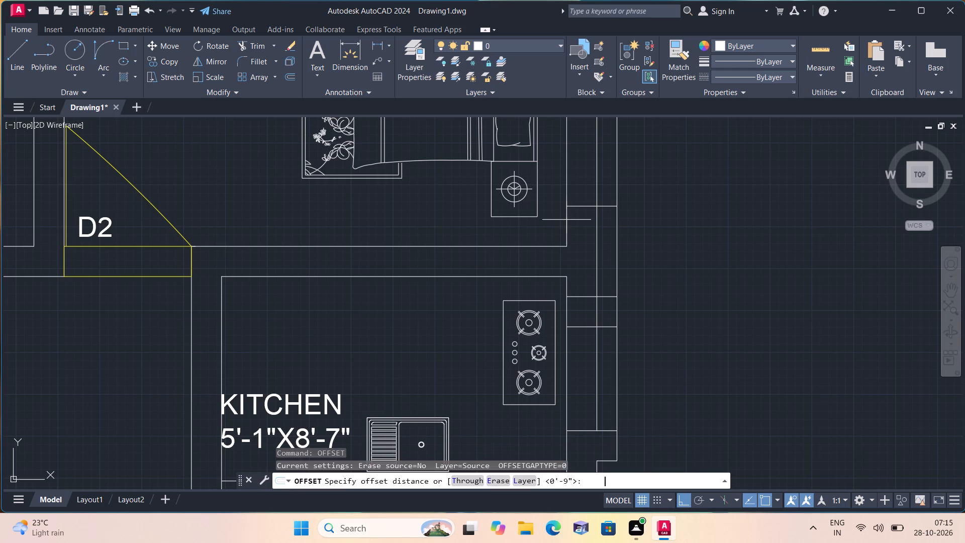
pyautogui.write('9"')
pyautogui.press('space')
pyautogui.scroll(1, 597, 213)
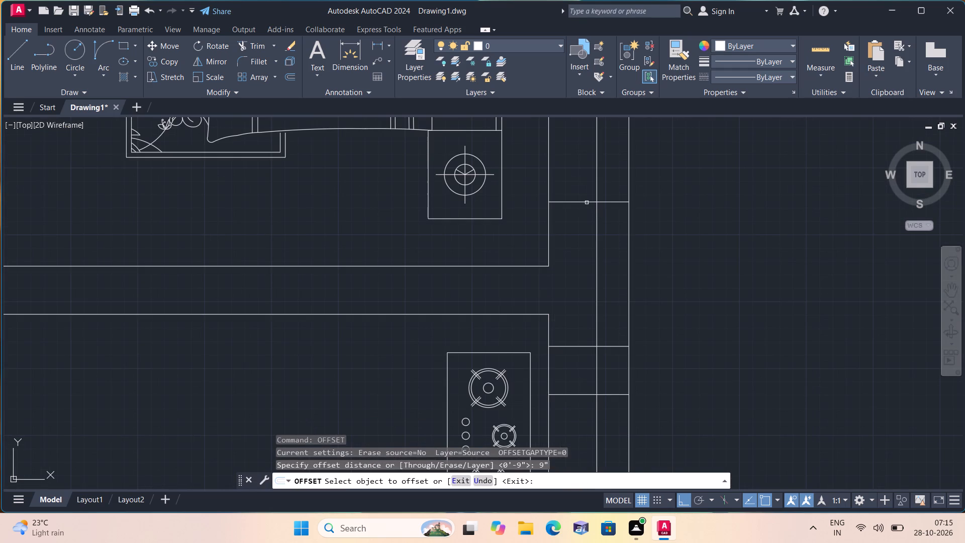
pyautogui.click(587, 203)
pyautogui.click(580, 162)
pyautogui.press('space')
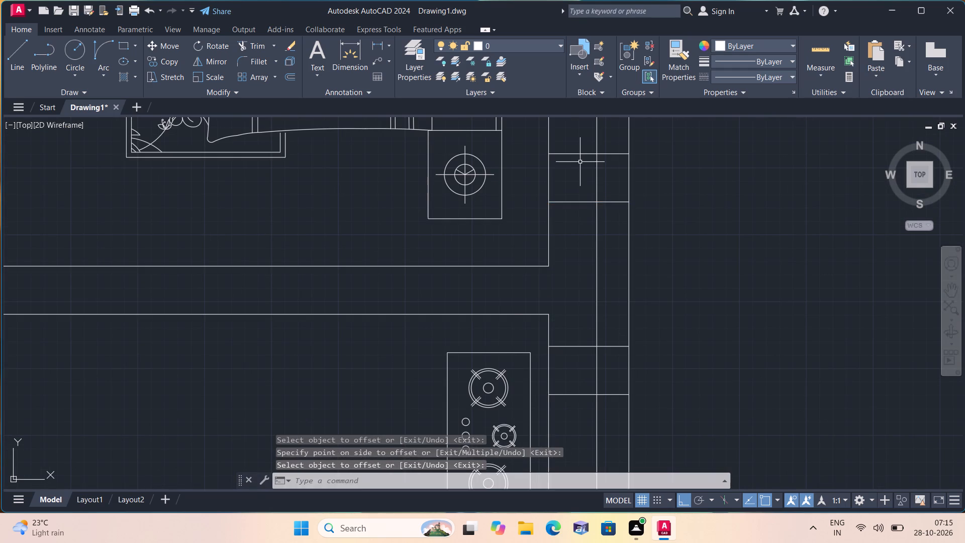
# Trim the cross-line and outer-face pieces inside the bedroom-side and stove-side projections, plus the outermost line between them.
pyautogui.scroll(-1, 580, 162)
pyautogui.write('trim')
pyautogui.press('space')
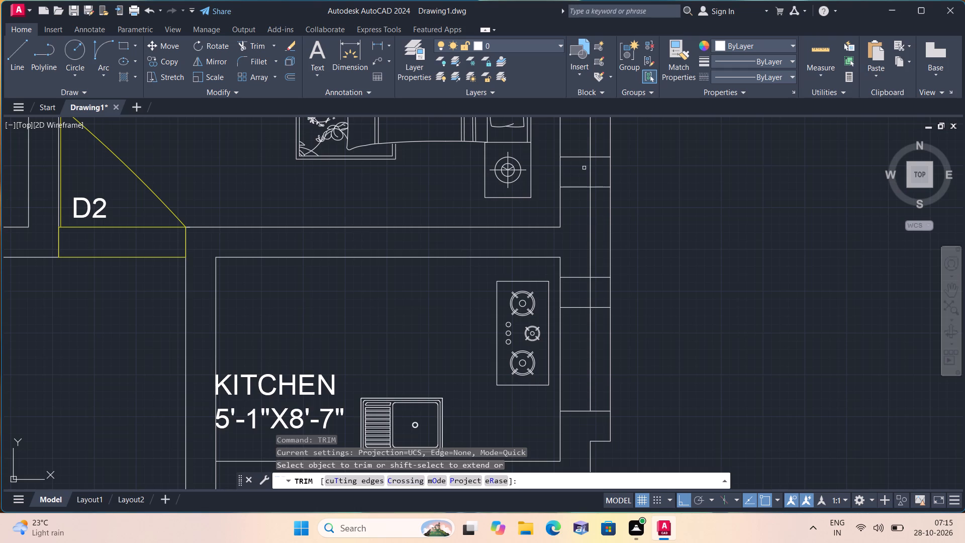
pyautogui.click(578, 190)
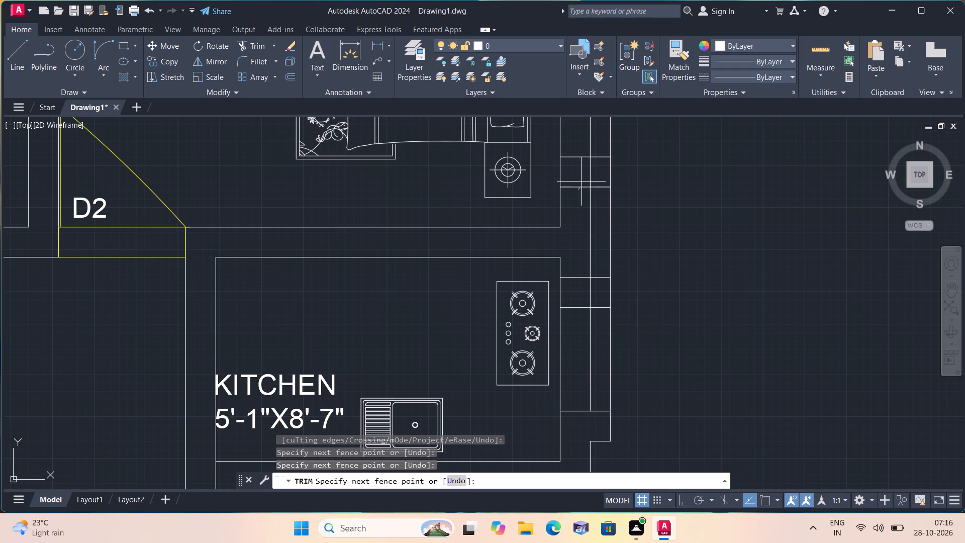
pyautogui.click(602, 166)
pyautogui.scroll(-1, 602, 167)
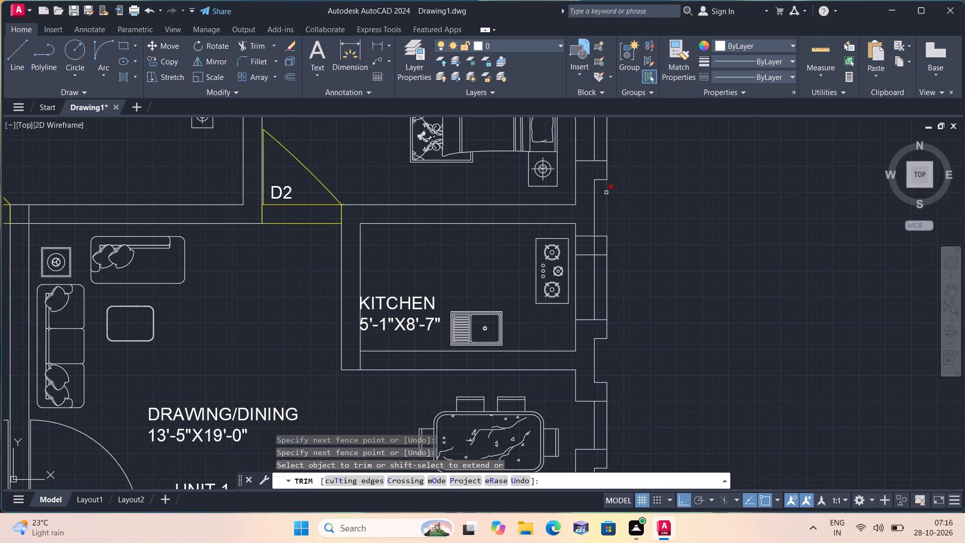
pyautogui.click(606, 193)
pyautogui.scroll(1, 599, 225)
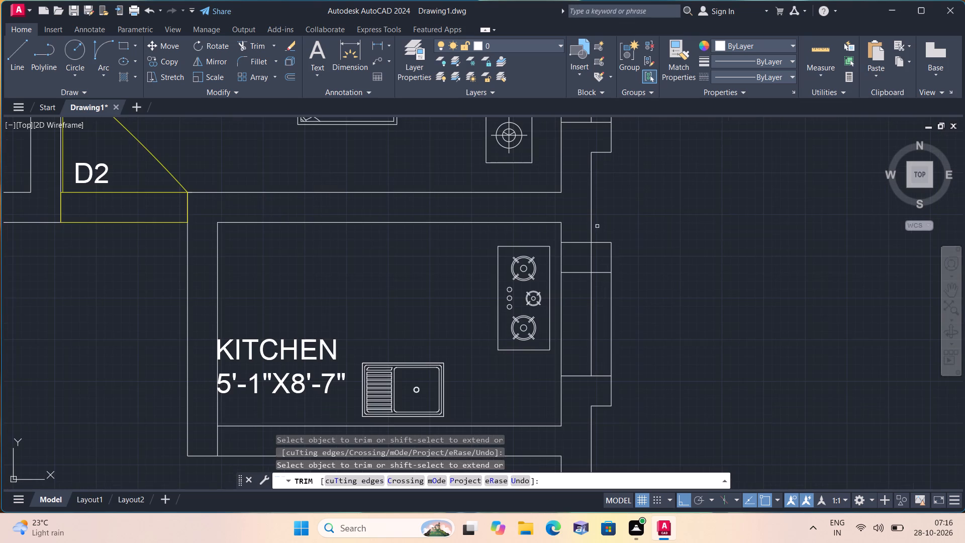
pyautogui.moveTo(581, 236); pyautogui.dragTo(599, 261)
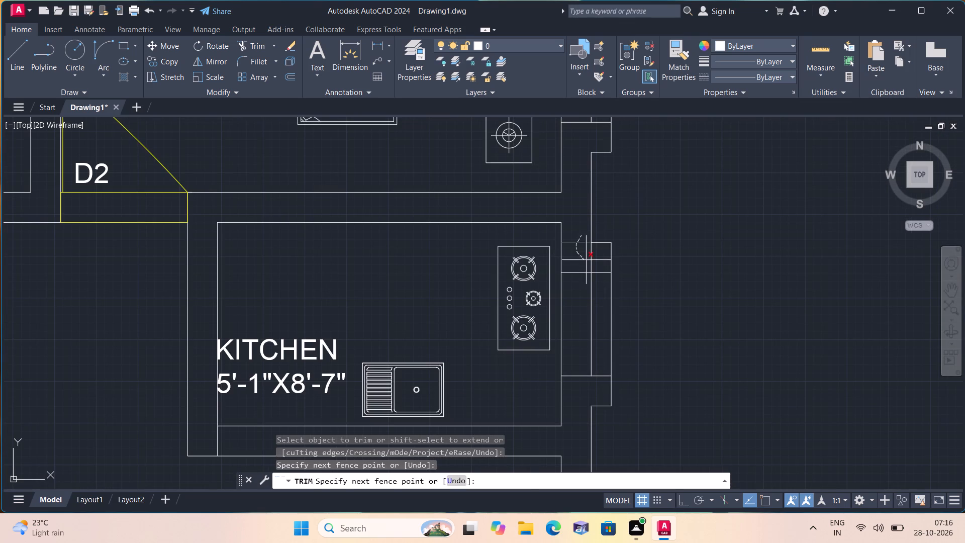
pyautogui.moveTo(599, 261); pyautogui.dragTo(602, 260)
# Trim away the wall-face and outermost lines between the projections beside the kitchen and beside the dining table to form openings.
pyautogui.scroll(-1, 601, 256)
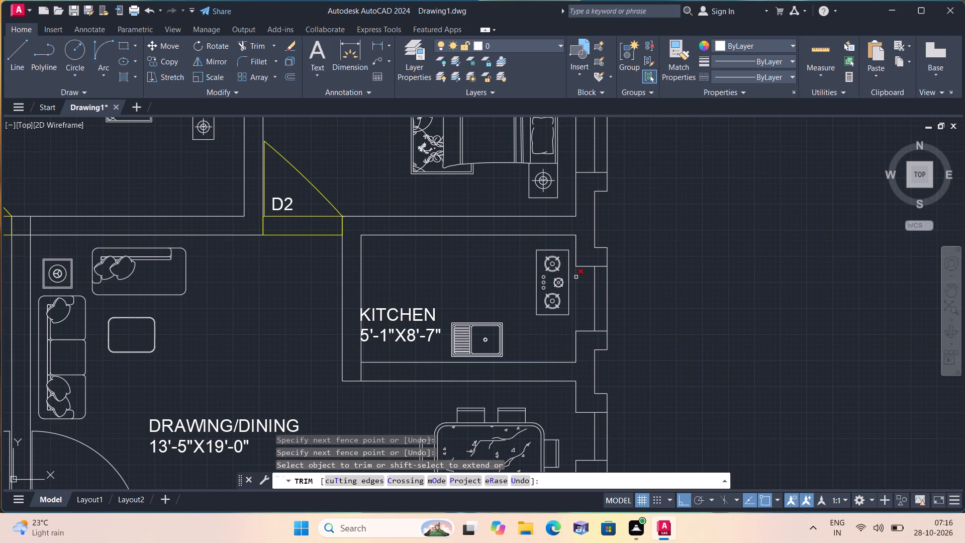
pyautogui.click(575, 277)
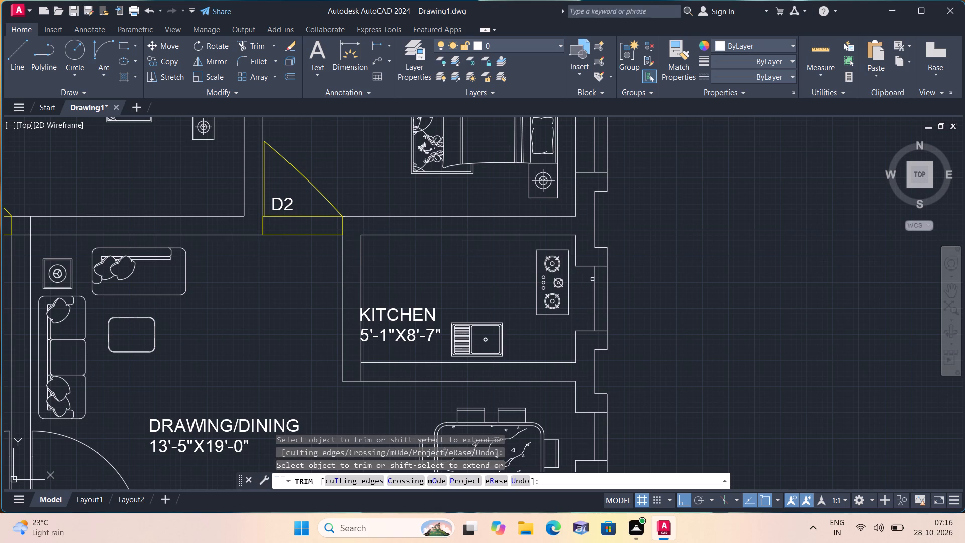
pyautogui.click(590, 279)
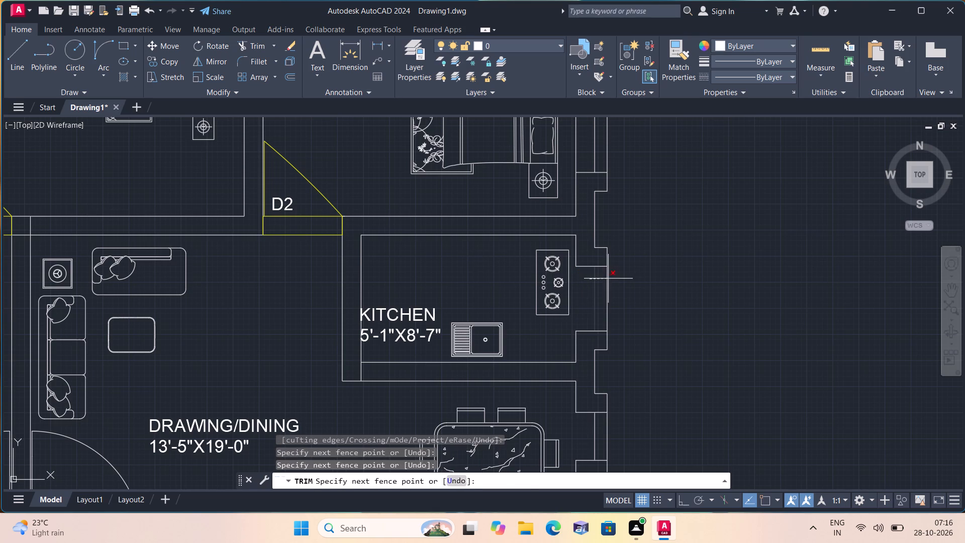
pyautogui.click(610, 279)
pyautogui.moveTo(638, 294); pyautogui.dragTo(622, 242, button='middle')
pyautogui.scroll(-1, 623, 259)
pyautogui.moveTo(618, 228); pyautogui.dragTo(618, 223, button='middle')
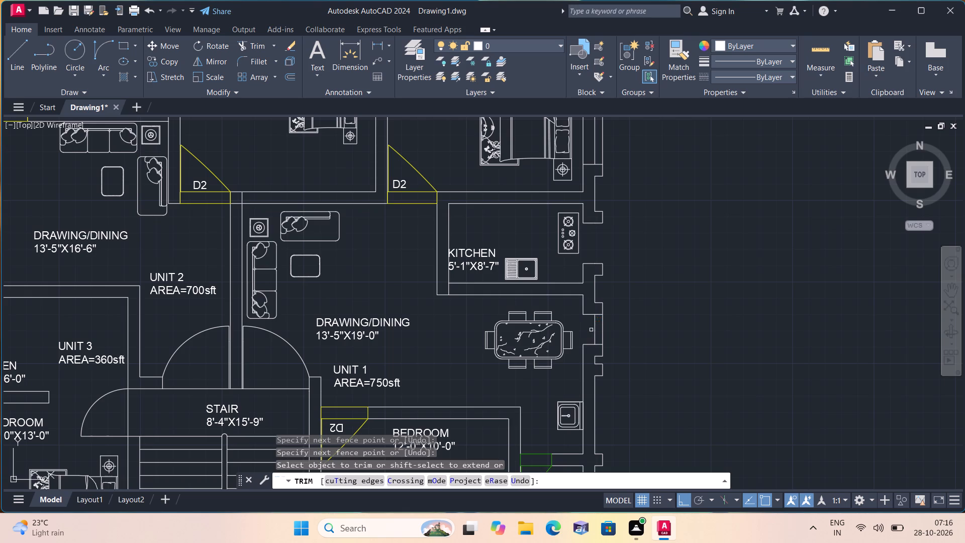
pyautogui.scroll(1, 591, 330)
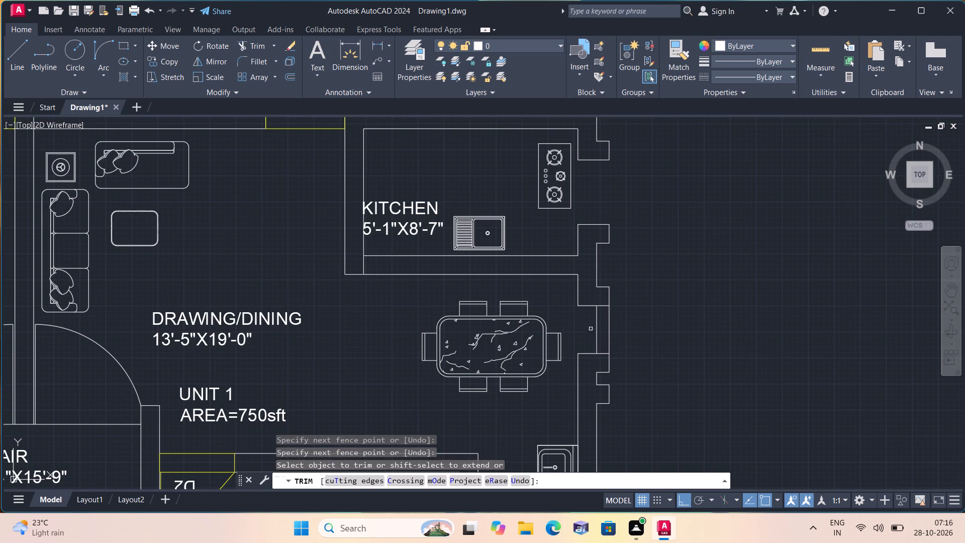
pyautogui.moveTo(590, 321); pyautogui.dragTo(618, 321)
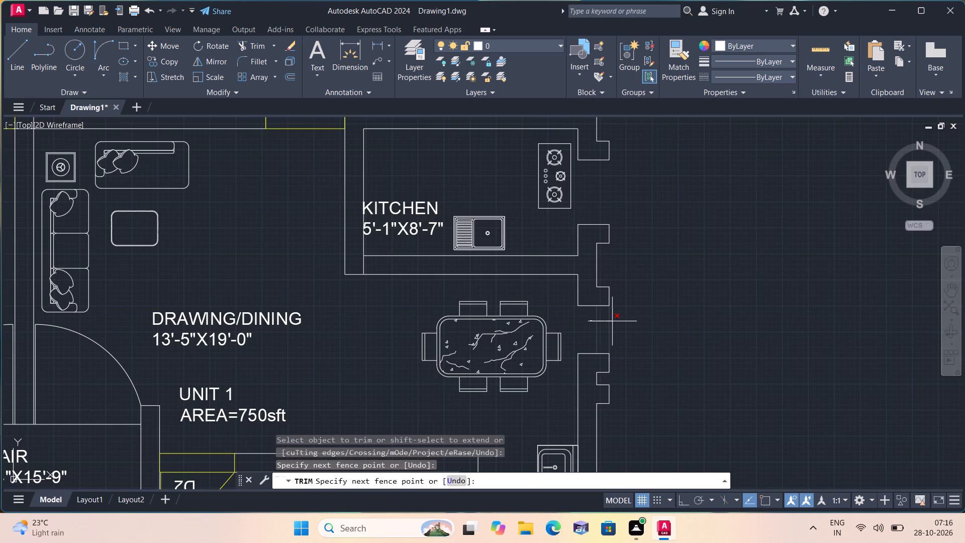
pyautogui.moveTo(618, 321); pyautogui.dragTo(620, 321)
pyautogui.scroll(-1, 622, 322)
pyautogui.moveTo(622, 322); pyautogui.dragTo(619, 300, button='middle')
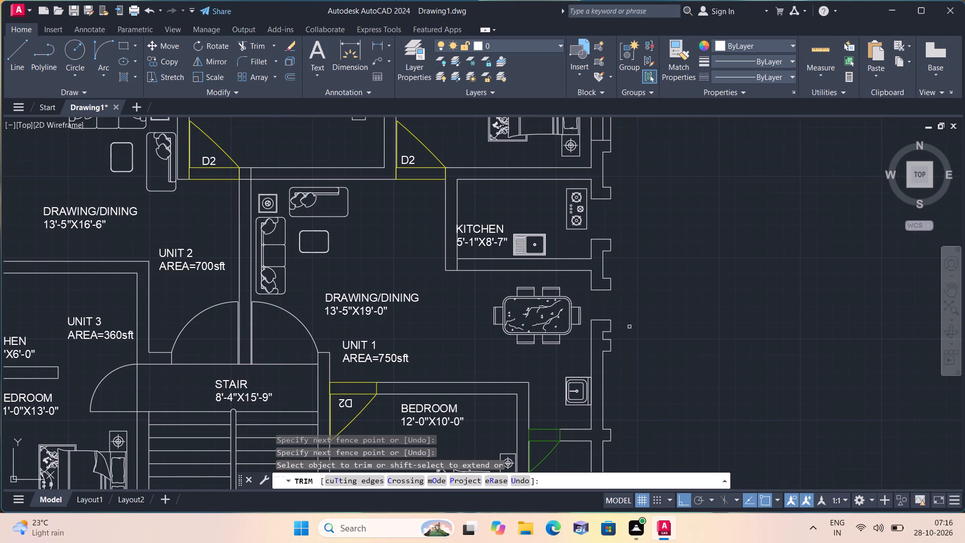
pyautogui.press('Escape')
# Move the two small wall projections southeast of the dining table a short distance south along the wall's outer face.
pyautogui.scroll(1, 618, 356)
pyautogui.click(617, 354)
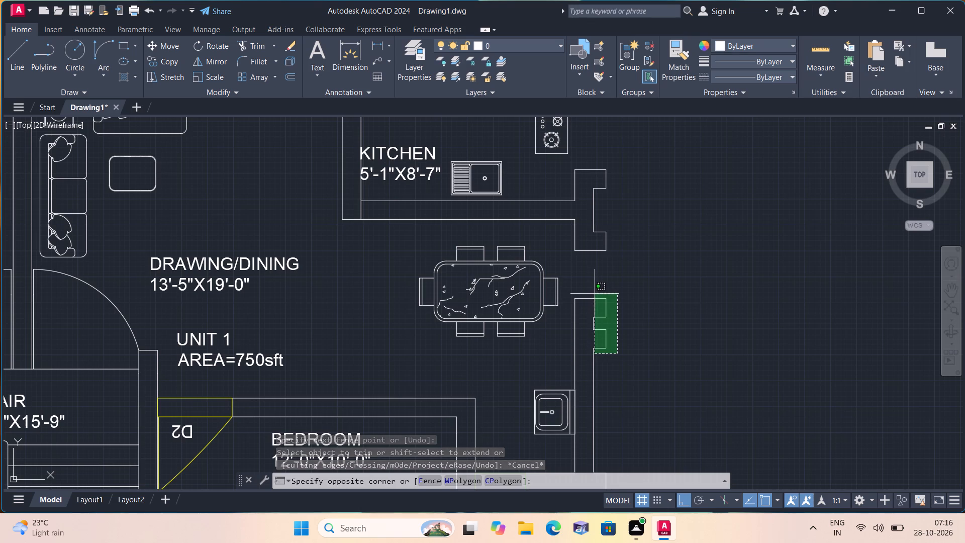
pyautogui.click(596, 295)
pyautogui.scroll(1, 616, 298)
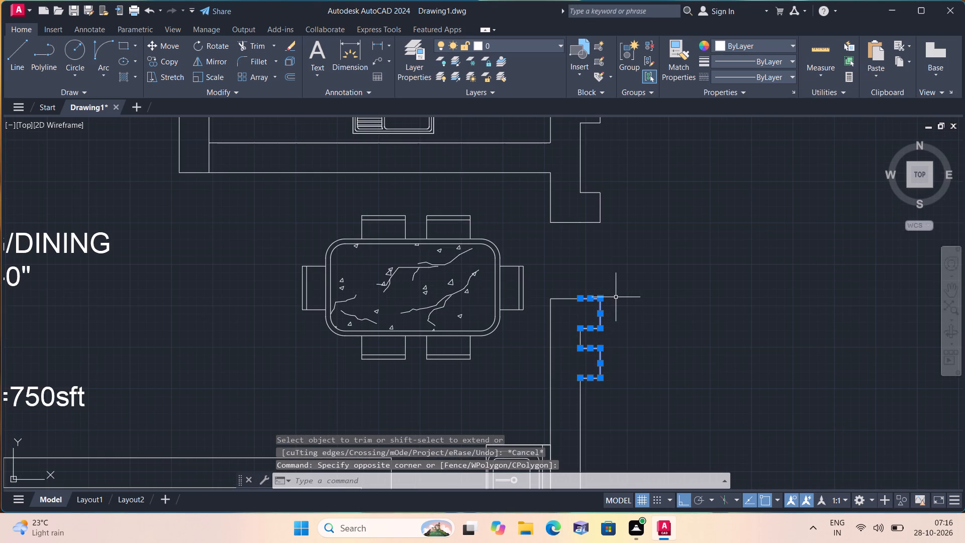
pyautogui.click(168, 44)
pyautogui.scroll(-1, 546, 360)
pyautogui.moveTo(584, 362); pyautogui.dragTo(583, 317, button='middle')
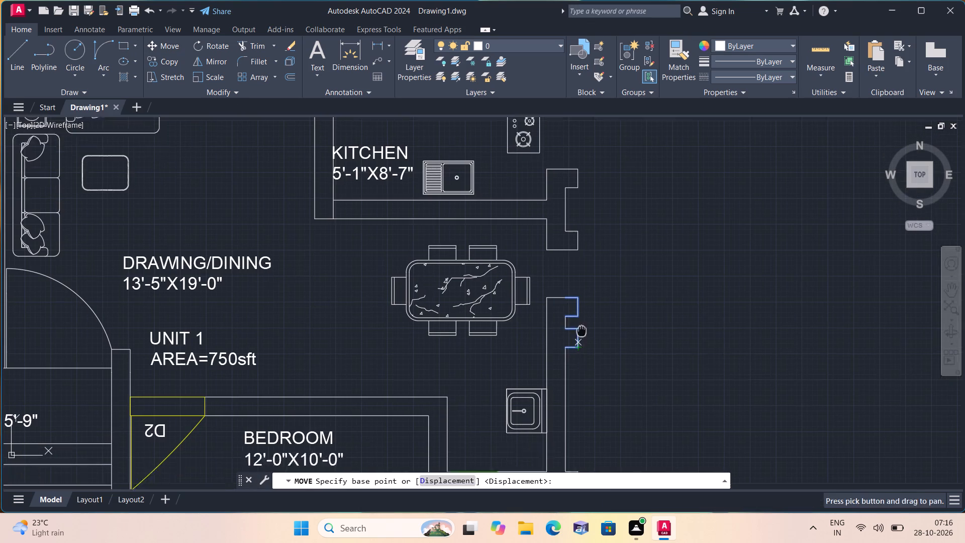
pyautogui.click(563, 327)
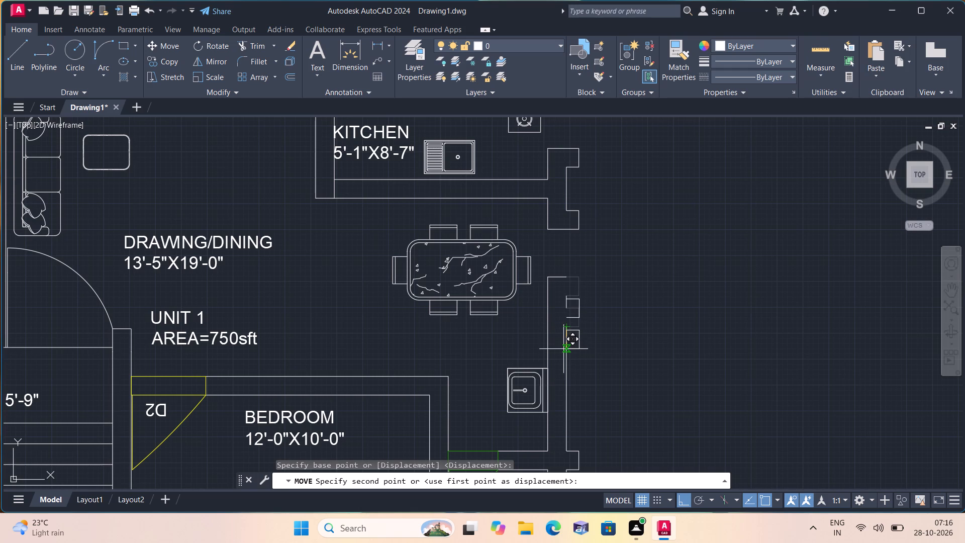
pyautogui.click(563, 350)
pyautogui.press('Escape')
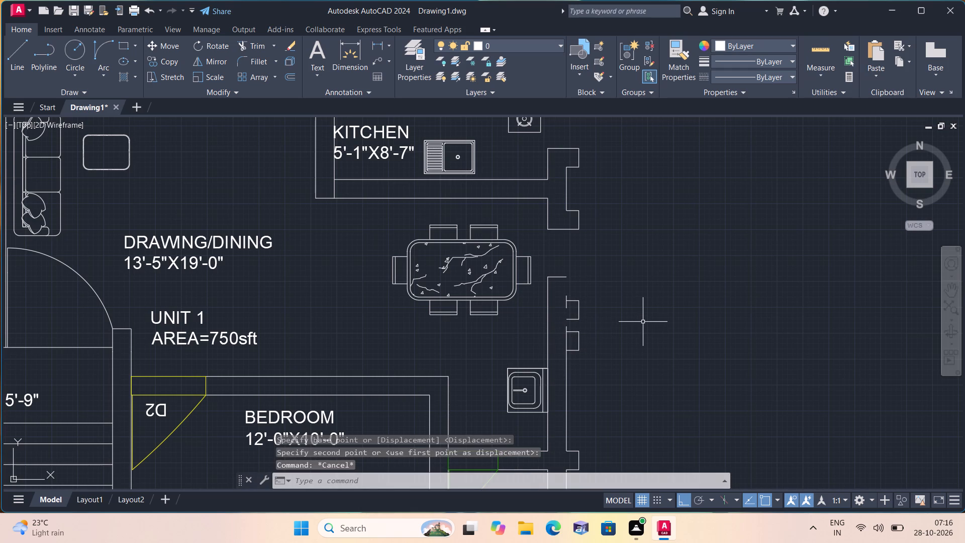
# Draw a cross line from the outer face's upper end, above the moved projections, west to the inner wall face.
pyautogui.press('l')
pyautogui.press('space')
pyautogui.scroll(1, 566, 278)
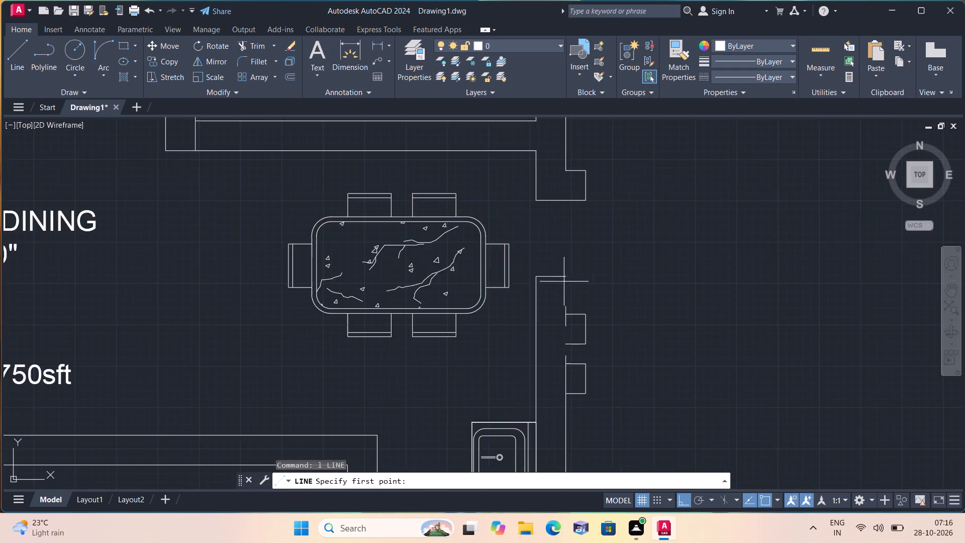
pyautogui.scroll(1, 561, 288)
pyautogui.click(566, 313)
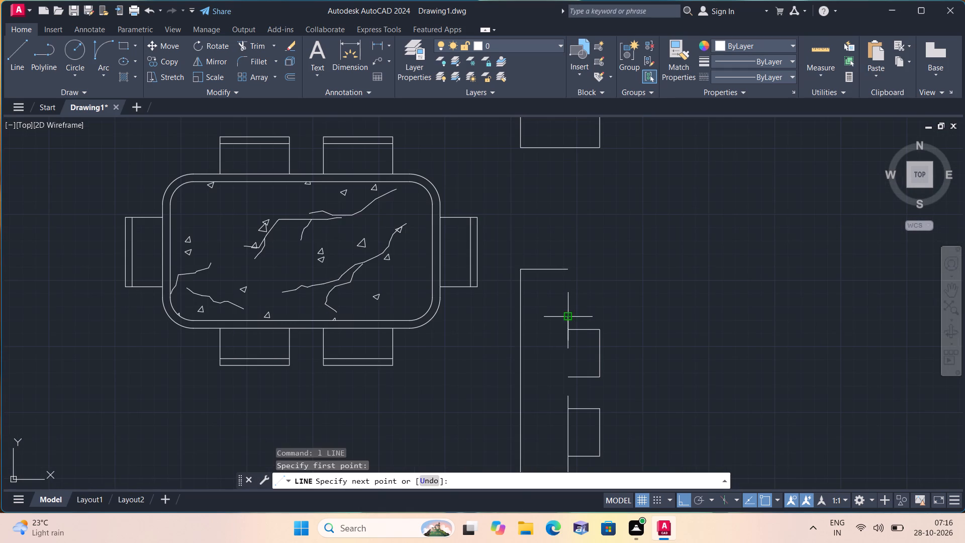
pyautogui.click(522, 319)
pyautogui.press('space')
# Trim the wall lines north of the new cross line and the outer-face pieces inside the two projections southeast of the dining table.
pyautogui.write('trim')
pyautogui.press('space')
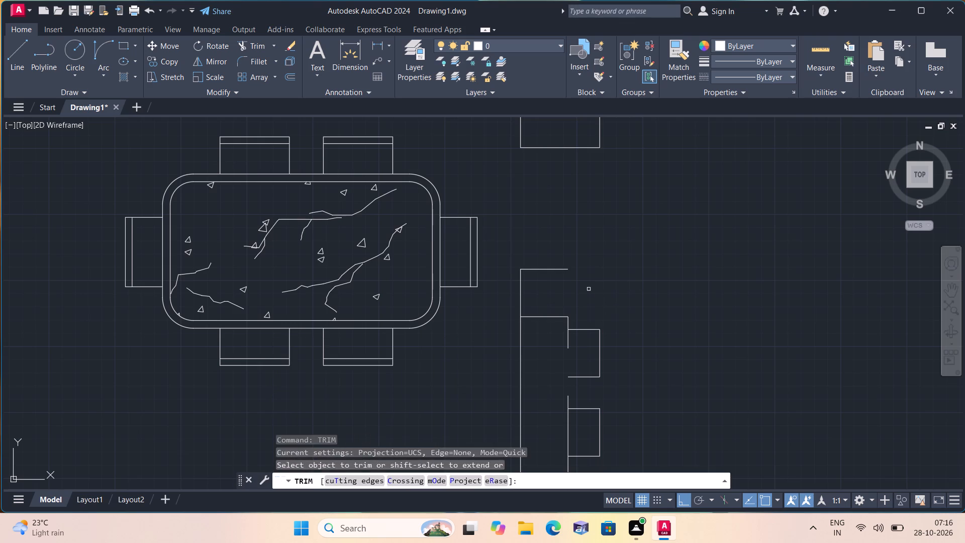
pyautogui.moveTo(583, 291); pyautogui.dragTo(546, 264)
pyautogui.moveTo(544, 264); pyautogui.dragTo(517, 295)
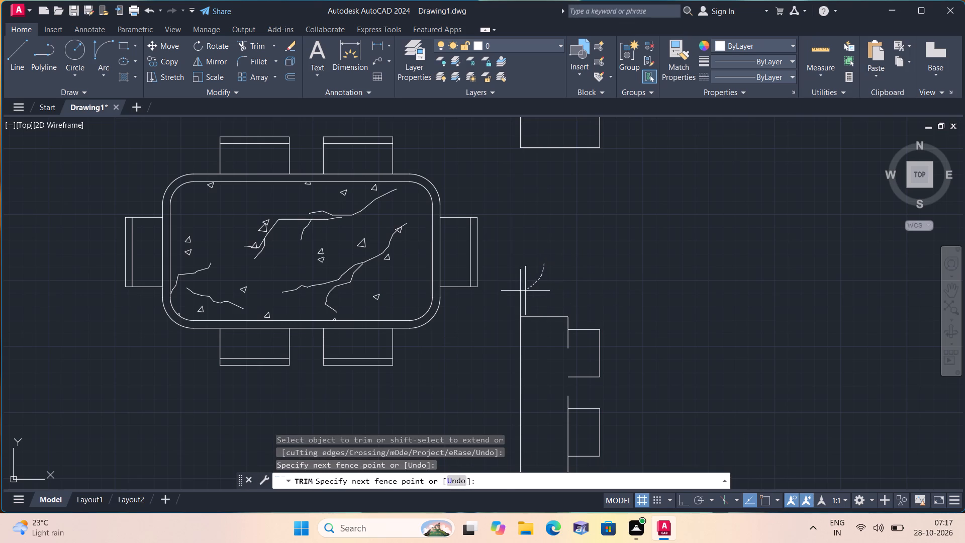
pyautogui.moveTo(517, 295); pyautogui.dragTo(517, 295)
pyautogui.moveTo(569, 343); pyautogui.dragTo(563, 339)
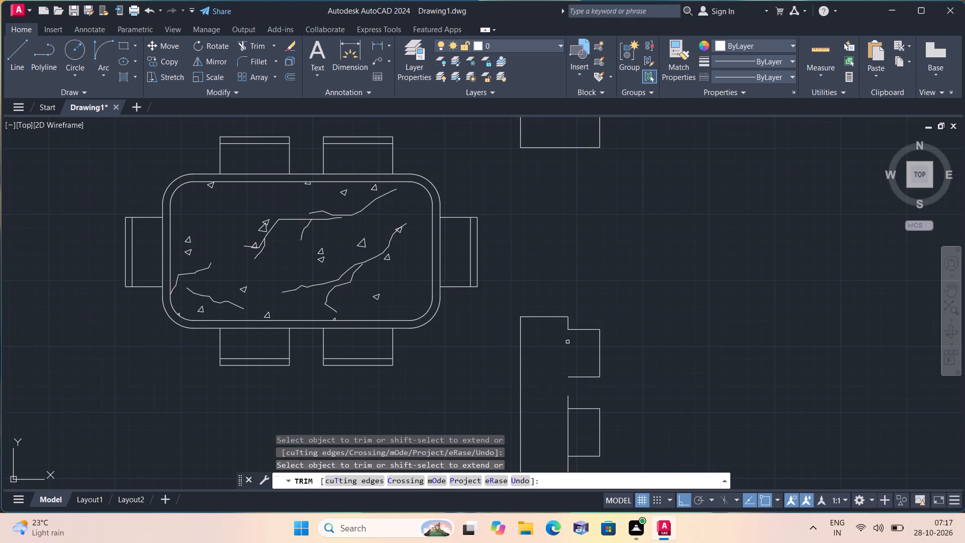
pyautogui.scroll(-2, 557, 334)
pyautogui.scroll(1, 559, 369)
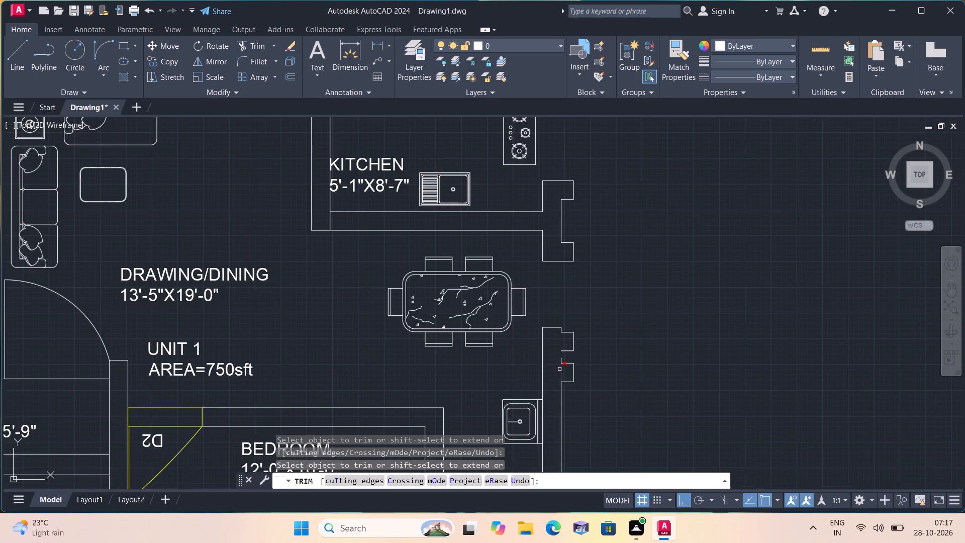
pyautogui.click(560, 372)
pyautogui.click(566, 374)
pyautogui.scroll(-1, 564, 367)
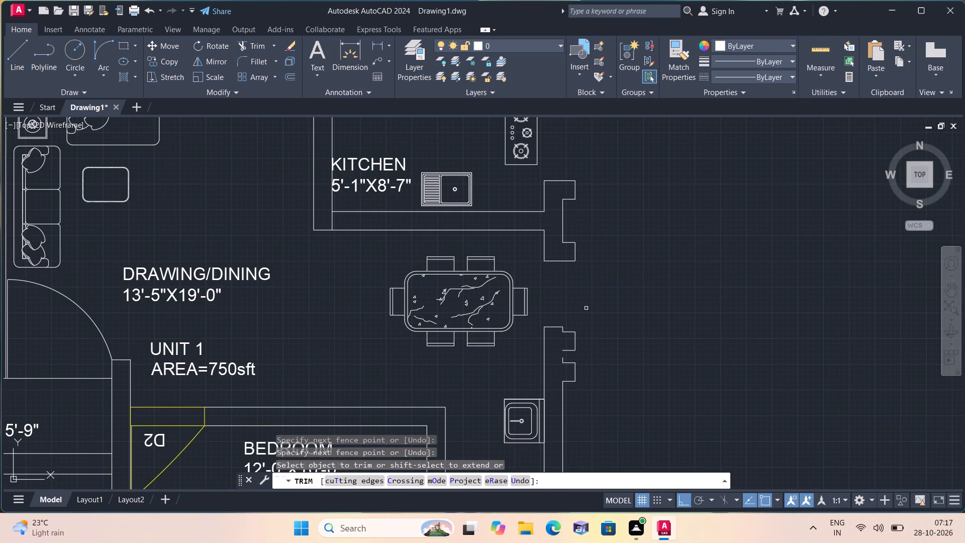
pyautogui.press('space')
# Draw a line along the wall's outer face closing the gap between the two projections southeast of the dining table.
pyautogui.press('l')
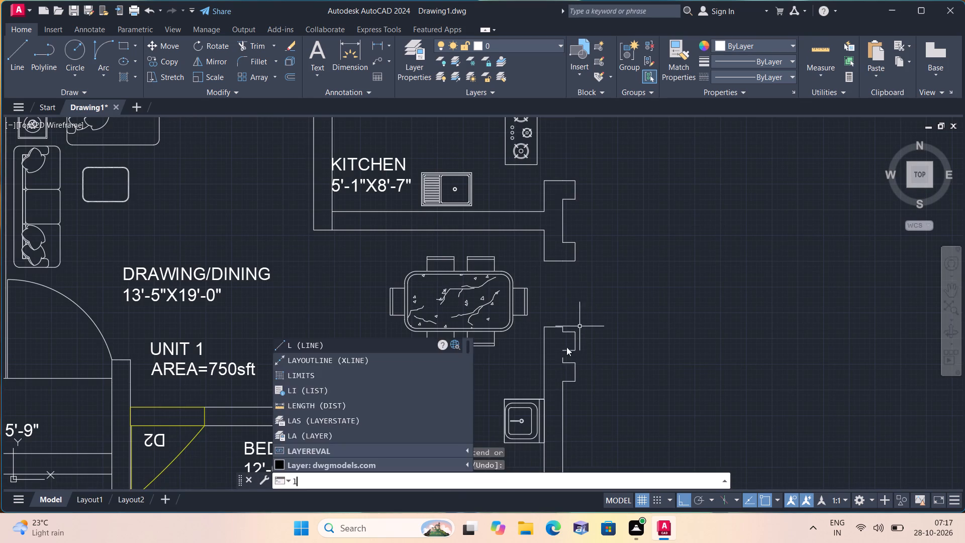
pyautogui.press('space')
pyautogui.scroll(1, 544, 365)
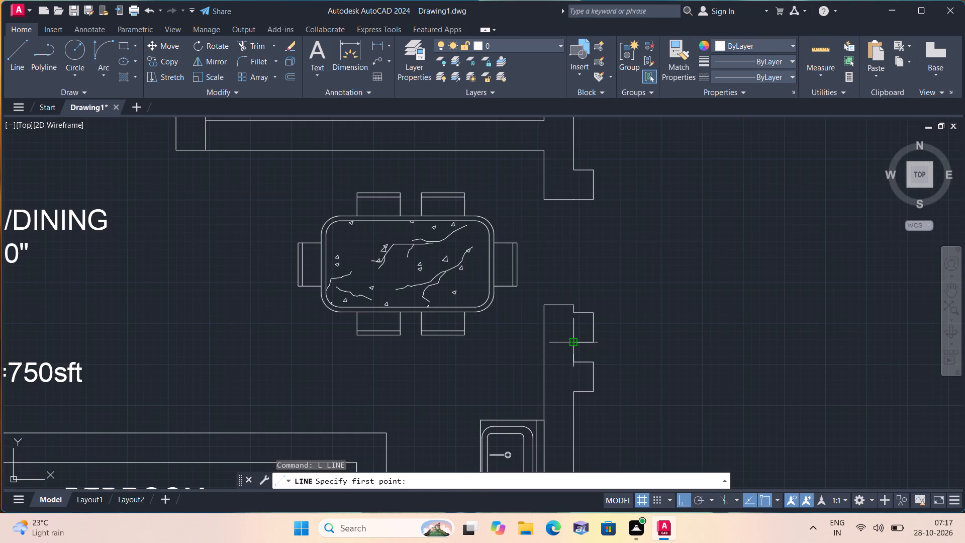
pyautogui.click(571, 347)
pyautogui.click(571, 355)
pyautogui.press('space')
# Draw a line from the northern projection's upper inner corner west across the wall to the inner face.
pyautogui.scroll(1, 568, 312)
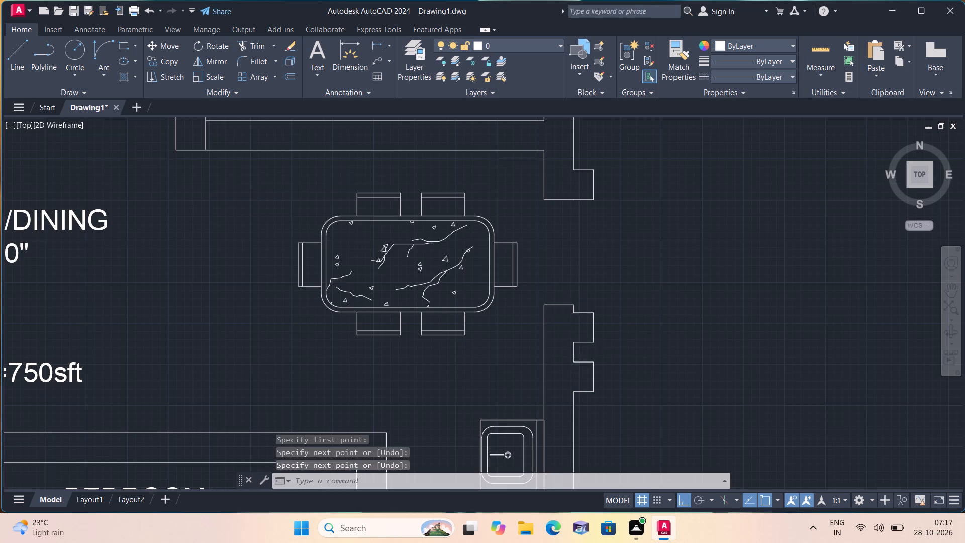
pyautogui.press('space')
pyautogui.click(576, 315)
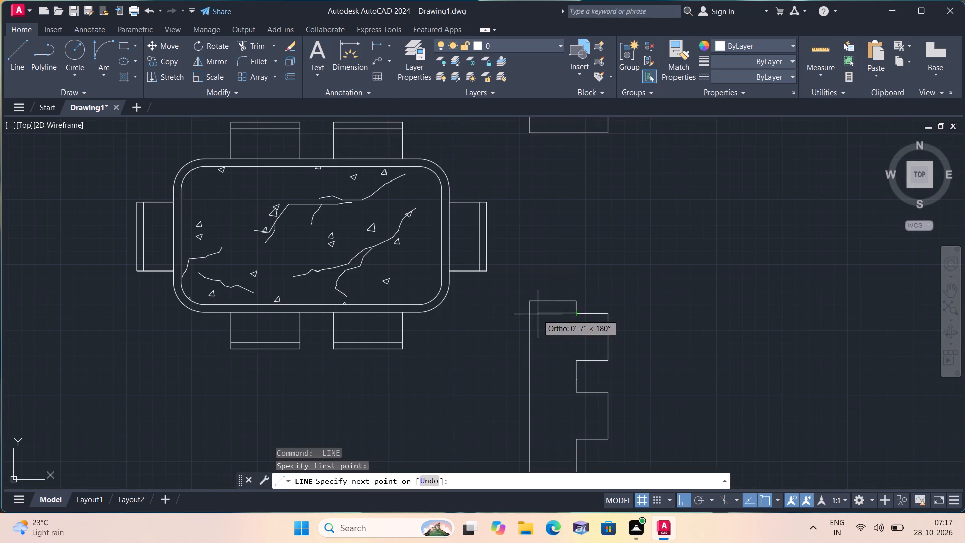
pyautogui.click(530, 314)
pyautogui.press('space')
# Trim away the wall stub north of the new line so the wall end is flush with the projection's upper edge.
pyautogui.scroll(-1, 566, 295)
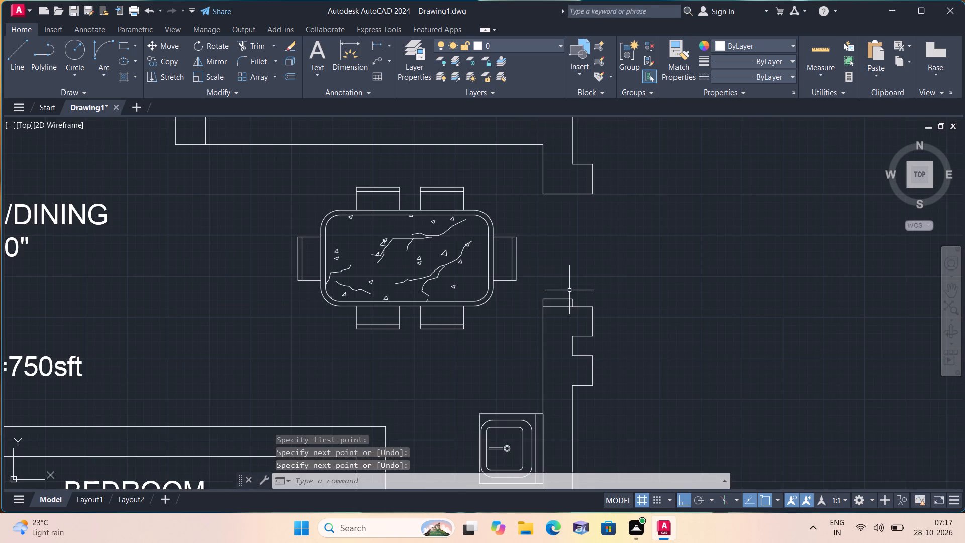
pyautogui.press('r')
pyautogui.press('Escape')
pyautogui.write('trim')
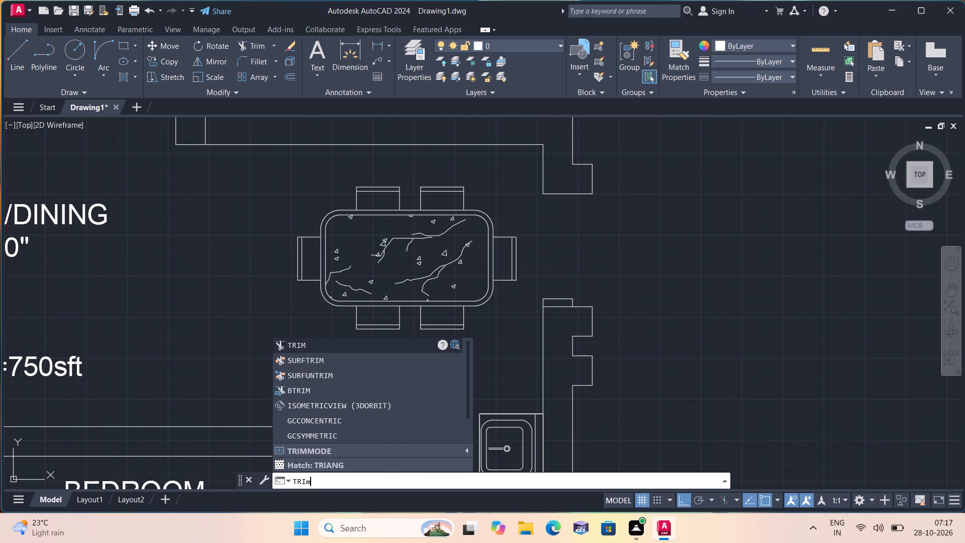
pyautogui.press('space')
pyautogui.scroll(1, 568, 300)
pyautogui.click(568, 300)
pyautogui.click(567, 294)
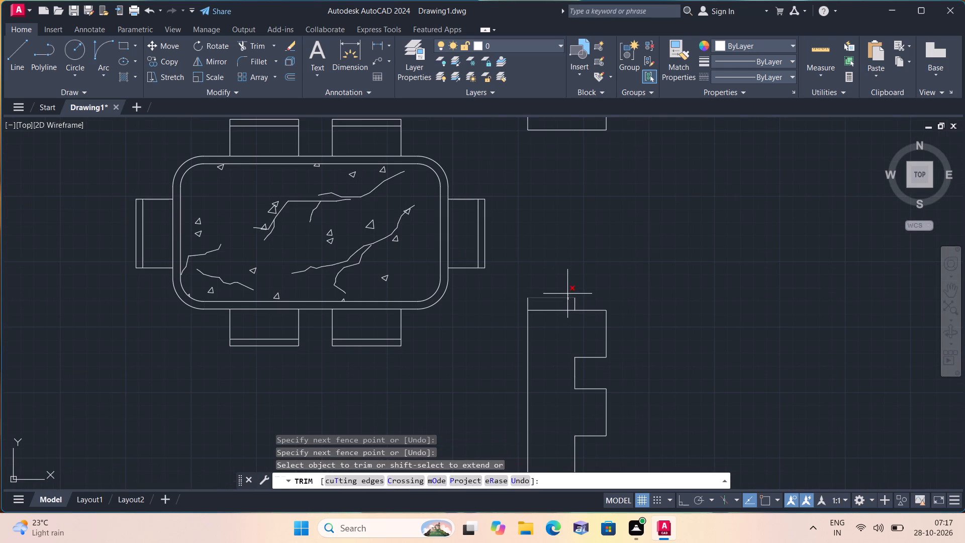
pyautogui.click(574, 301)
pyautogui.moveTo(537, 300); pyautogui.dragTo(527, 300)
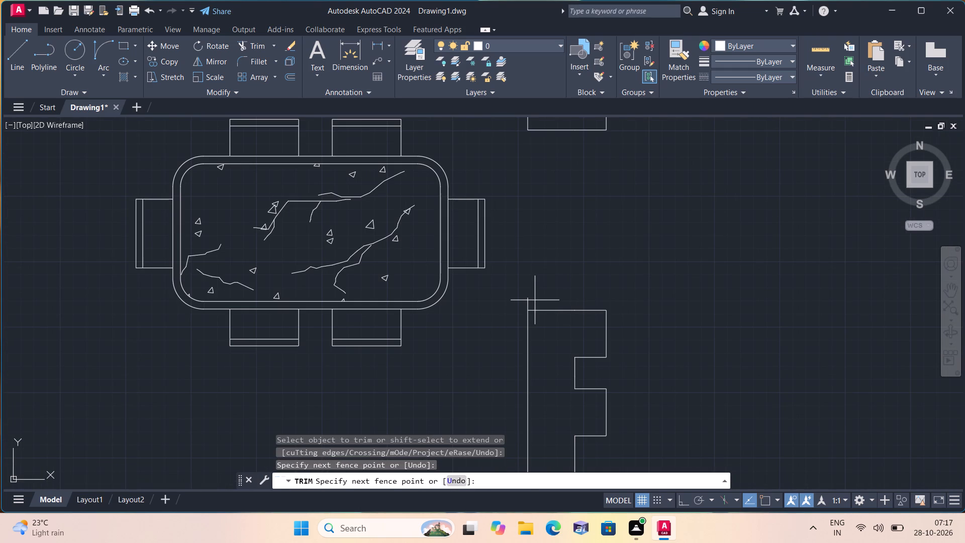
pyautogui.moveTo(527, 300); pyautogui.dragTo(525, 299)
pyautogui.press('space')
pyautogui.scroll(-1, 544, 287)
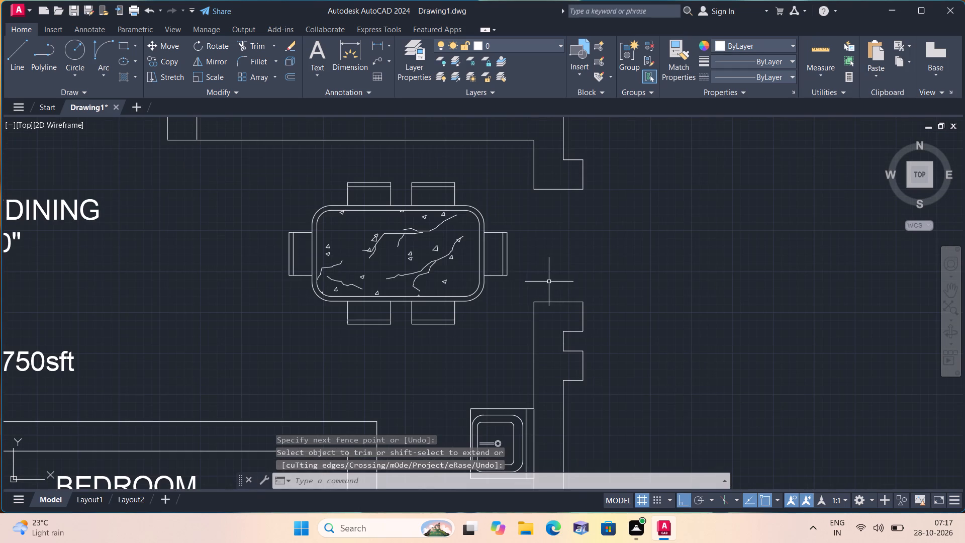
# Draw a line from the 12'-6"X11'-0" bedroom's northeast inner corner 3' south along the wall, continuing east to the outermost line.
pyautogui.scroll(-2, 551, 288)
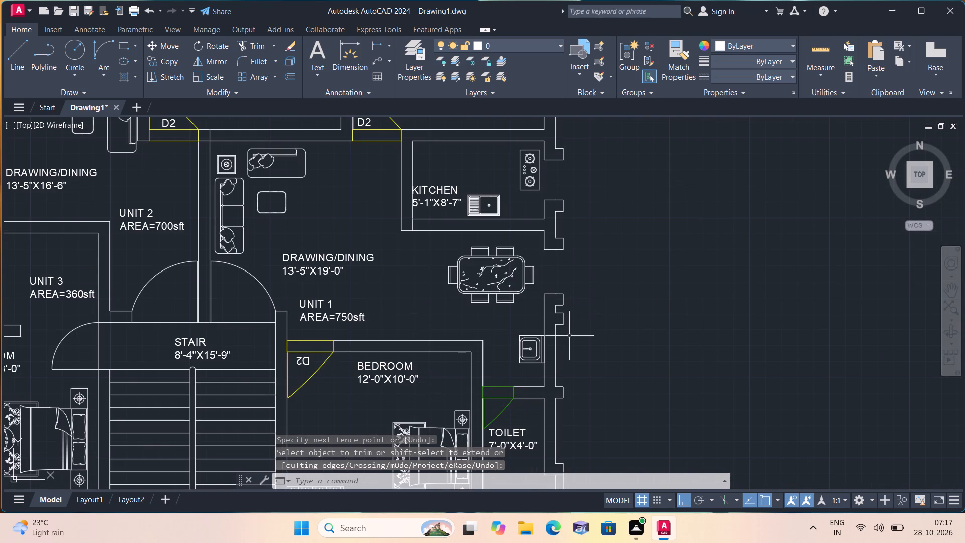
pyautogui.scroll(-1, 569, 334)
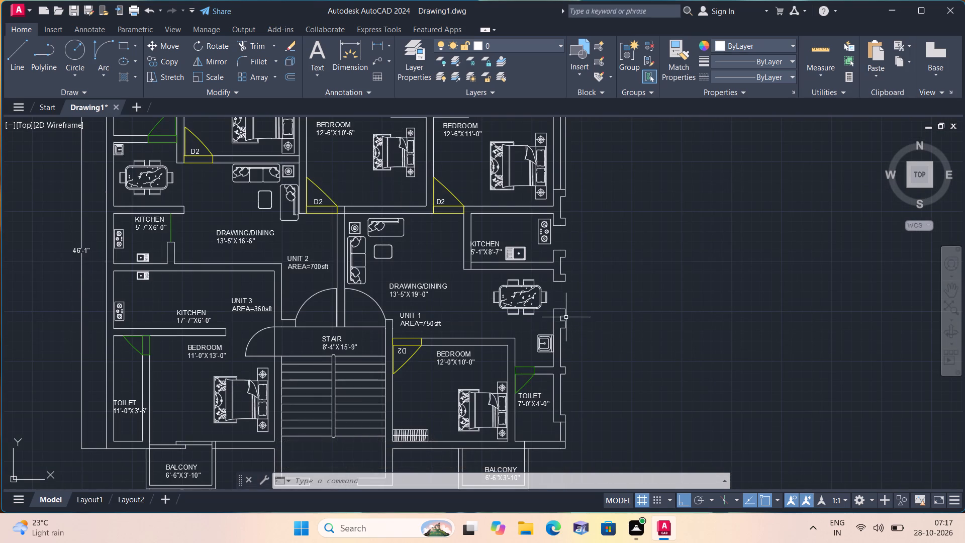
pyautogui.moveTo(559, 285); pyautogui.dragTo(561, 292, button='middle')
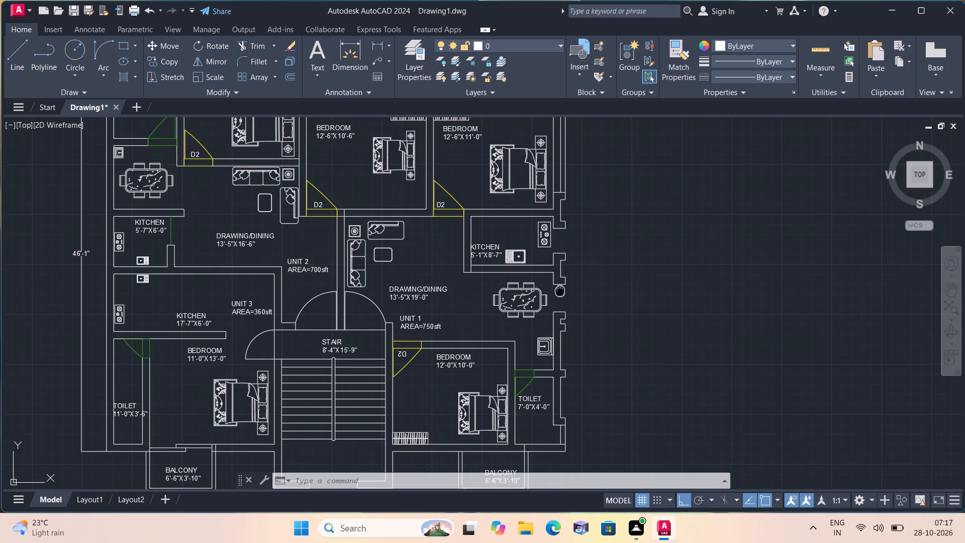
pyautogui.moveTo(561, 292); pyautogui.dragTo(587, 356, button='middle')
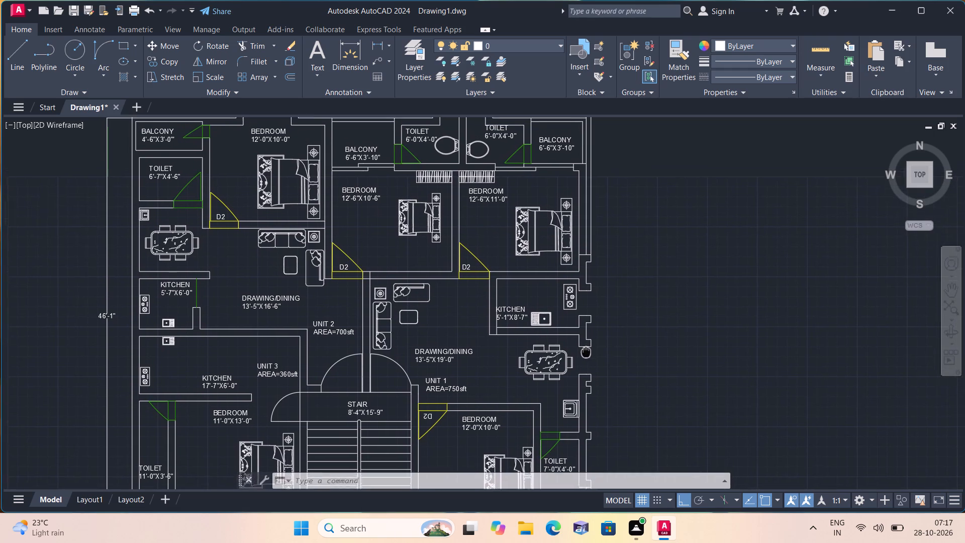
pyautogui.moveTo(587, 356); pyautogui.dragTo(590, 368, button='middle')
pyautogui.moveTo(573, 296); pyautogui.dragTo(588, 324, button='middle')
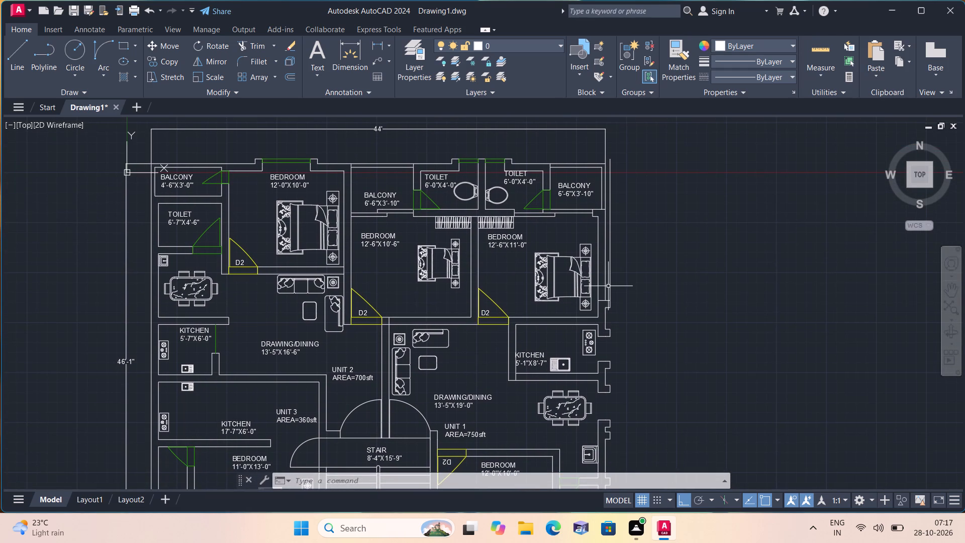
pyautogui.moveTo(608, 286); pyautogui.dragTo(611, 296, button='middle')
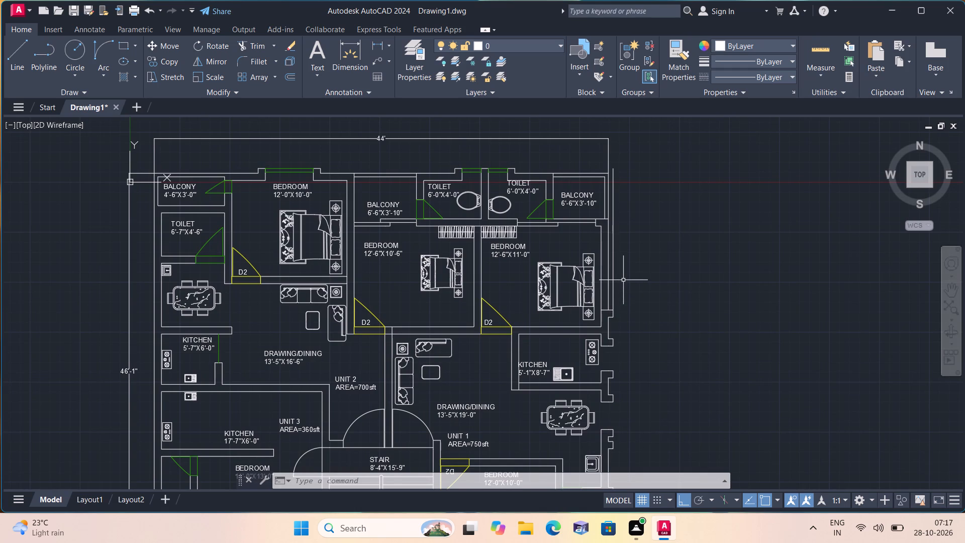
pyautogui.moveTo(623, 280); pyautogui.dragTo(632, 324, button='middle')
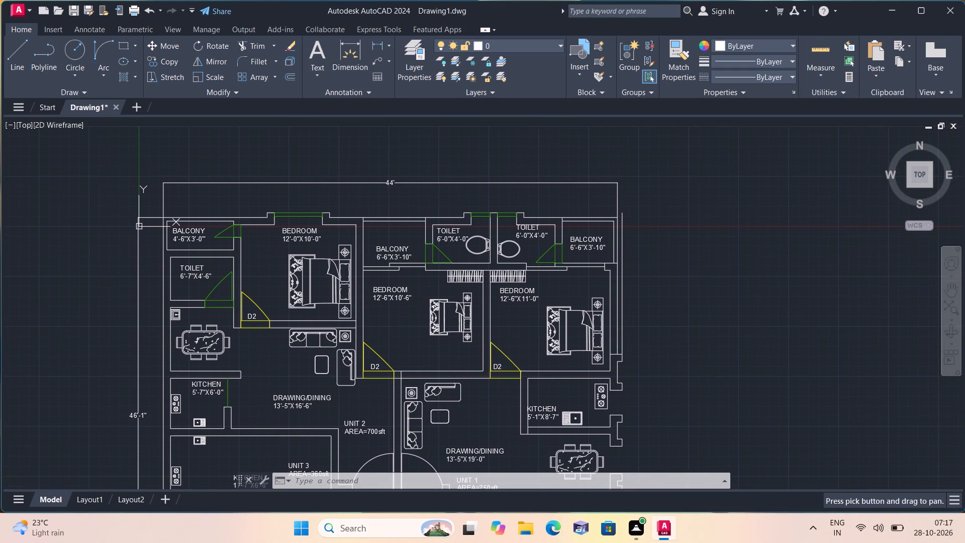
pyautogui.write('l')
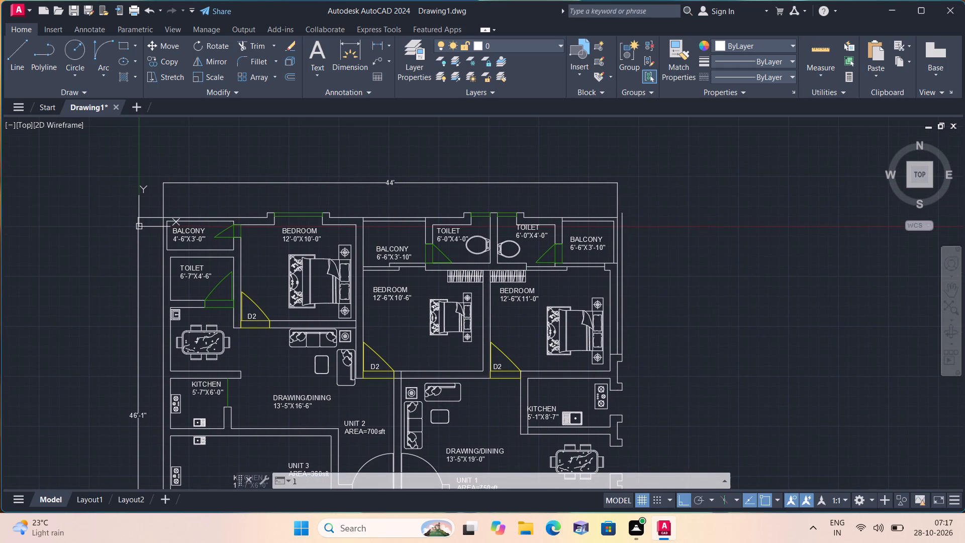
pyautogui.press('space')
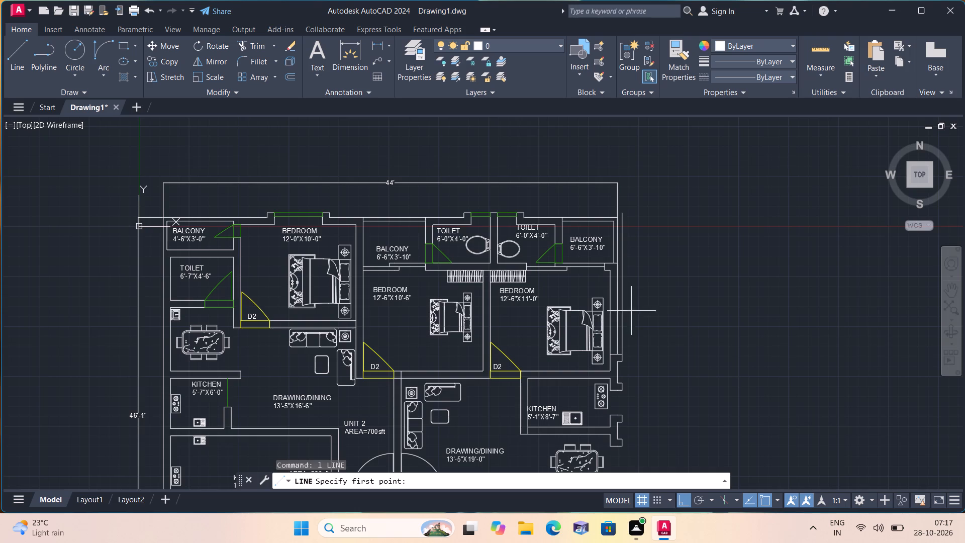
pyautogui.scroll(2, 620, 294)
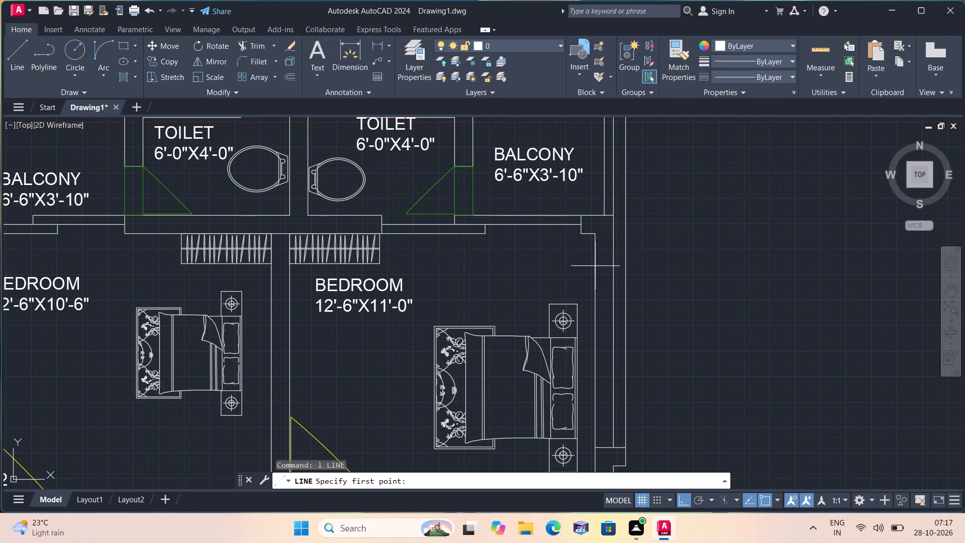
pyautogui.click(594, 236)
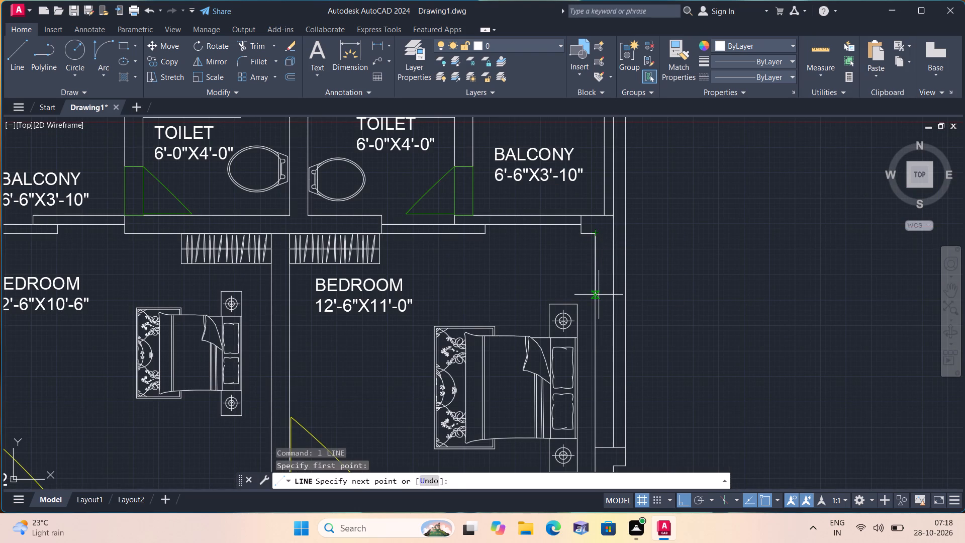
pyautogui.press('3')
pyautogui.write("'")
pyautogui.press('space')
pyautogui.scroll(1, 623, 304)
pyautogui.click(630, 307)
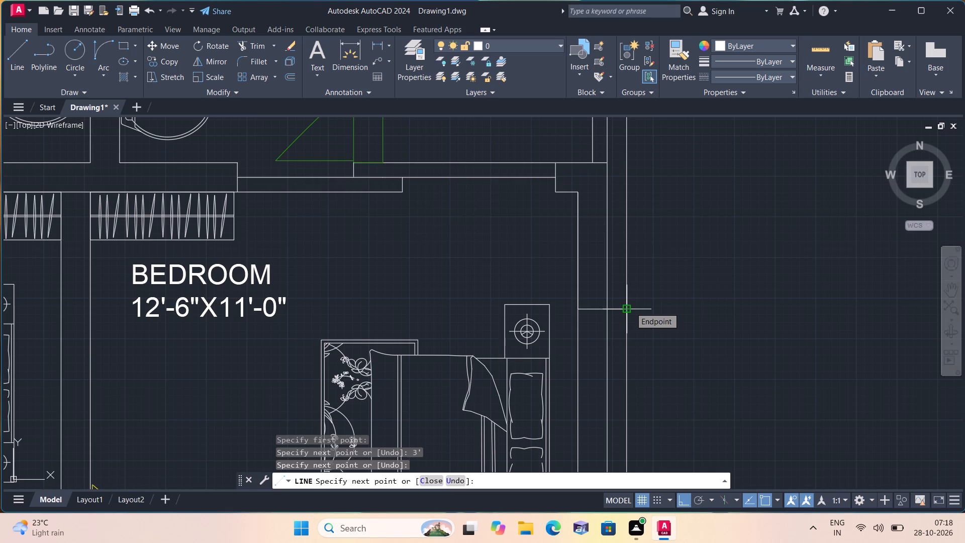
pyautogui.press('space')
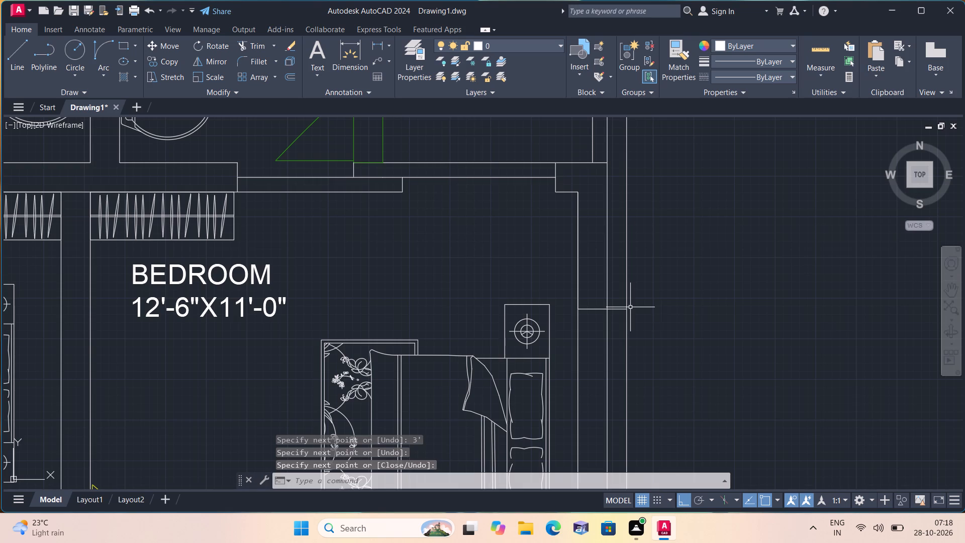
# Trim the outermost line north of the new cross line, the cross-line piece inside the wall, and the 3' line along the inner face.
pyautogui.write('trim')
pyautogui.press('space')
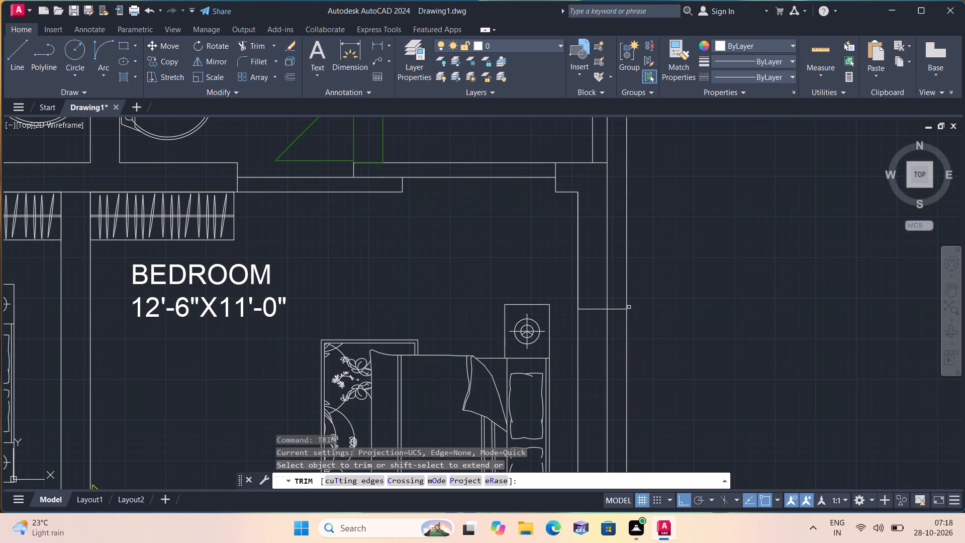
pyautogui.click(623, 292)
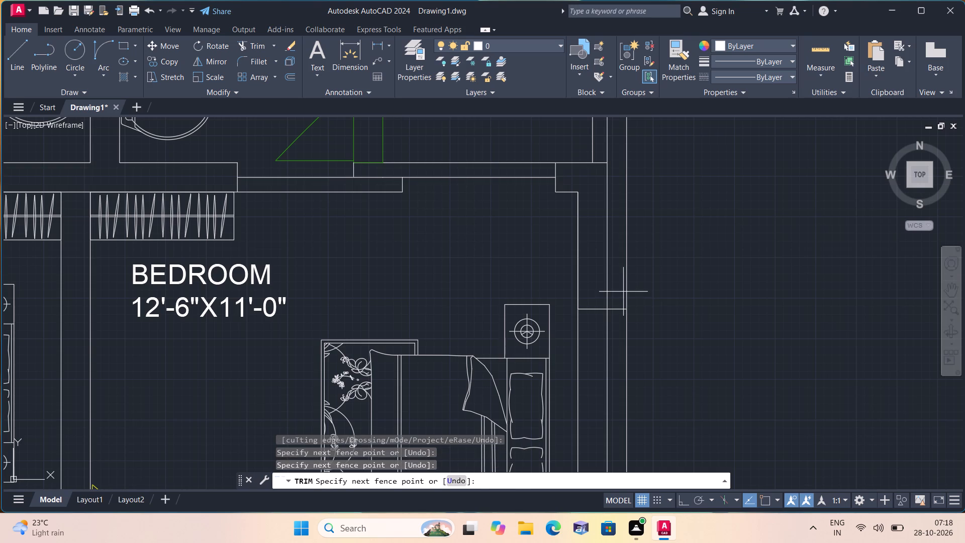
pyautogui.click(647, 289)
pyautogui.scroll(-1, 647, 289)
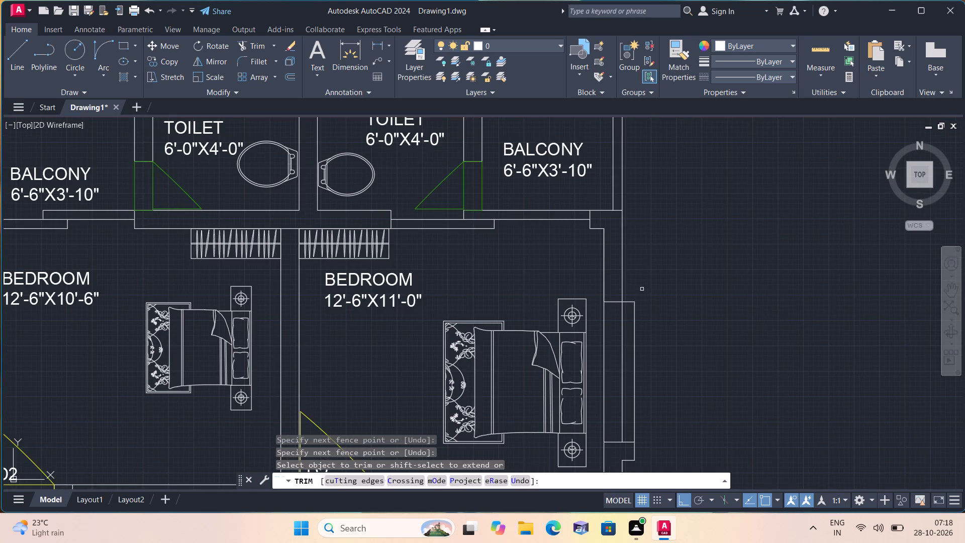
pyautogui.scroll(1, 613, 300)
pyautogui.click(613, 302)
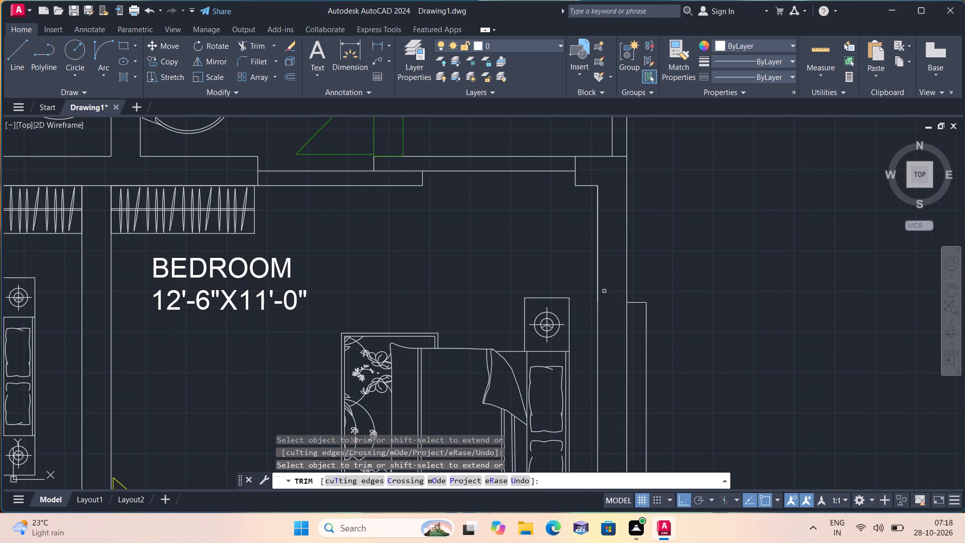
pyautogui.click(599, 284)
pyautogui.scroll(-1, 639, 275)
pyautogui.press('space')
# Offset the upper edge of the new projection beside the 12'-6"X11'-0" bedroom 9" to the south.
pyautogui.write('off')
pyautogui.press('space')
pyautogui.write('9"')
pyautogui.press('space')
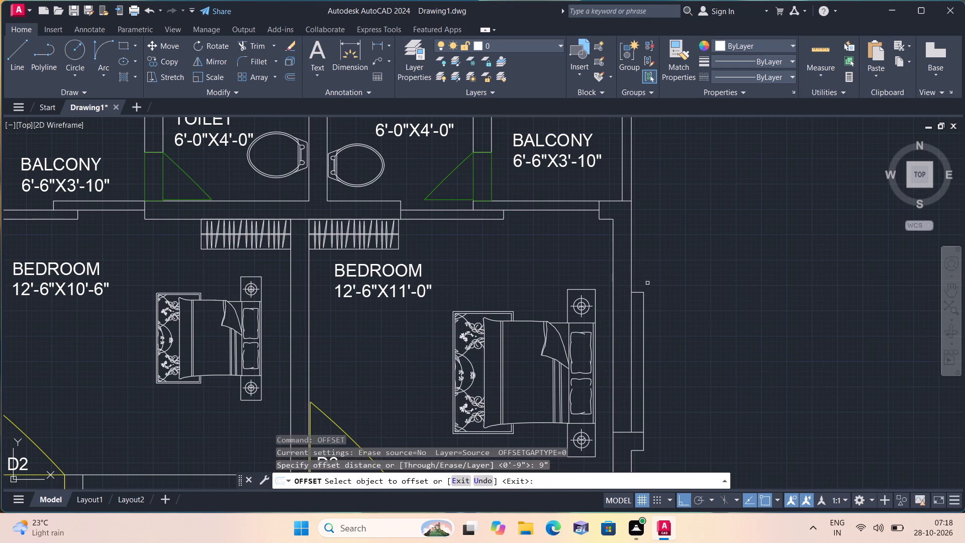
pyautogui.scroll(1, 633, 288)
pyautogui.click(638, 295)
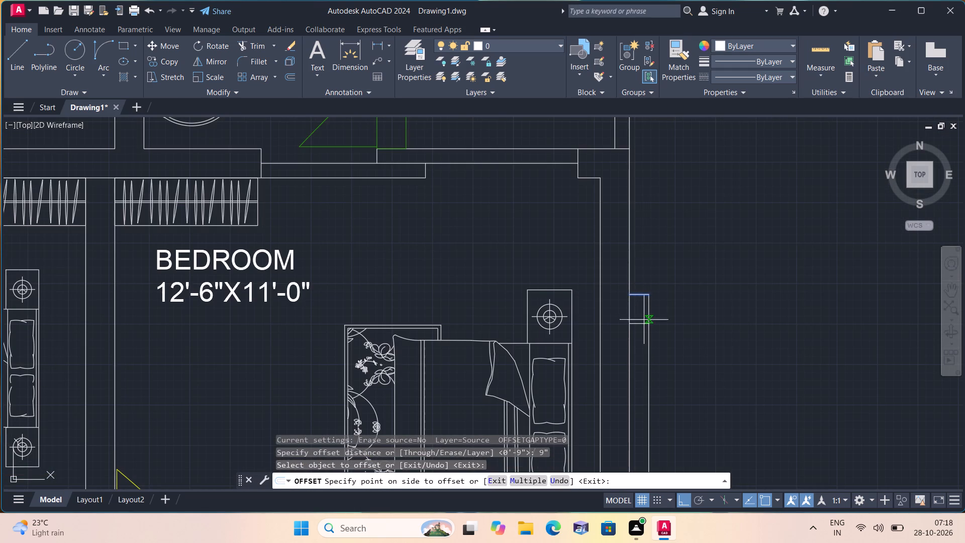
pyautogui.click(643, 338)
pyautogui.press('space')
# Draw a line from the offset edge's inner end west across the wall to the bedroom's inner face.
pyautogui.write('l')
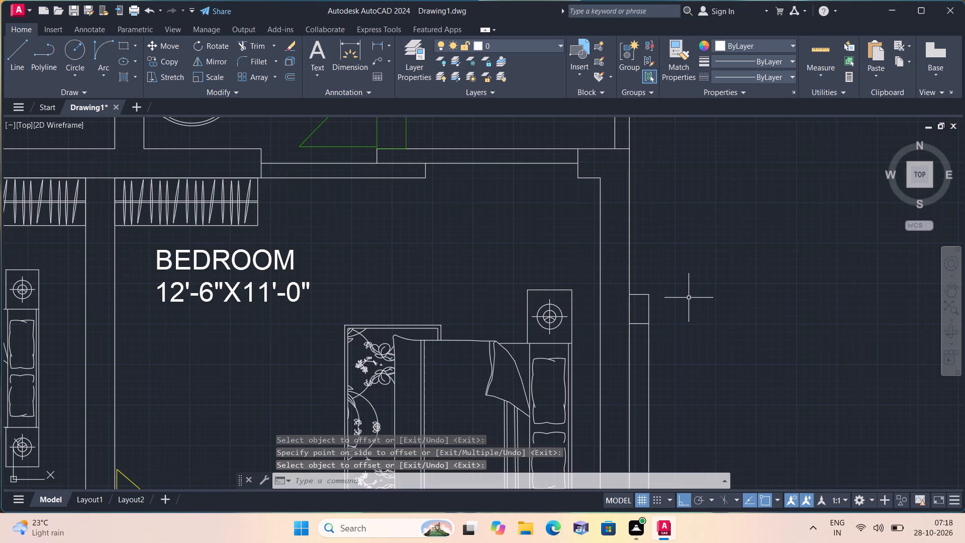
pyautogui.press('space')
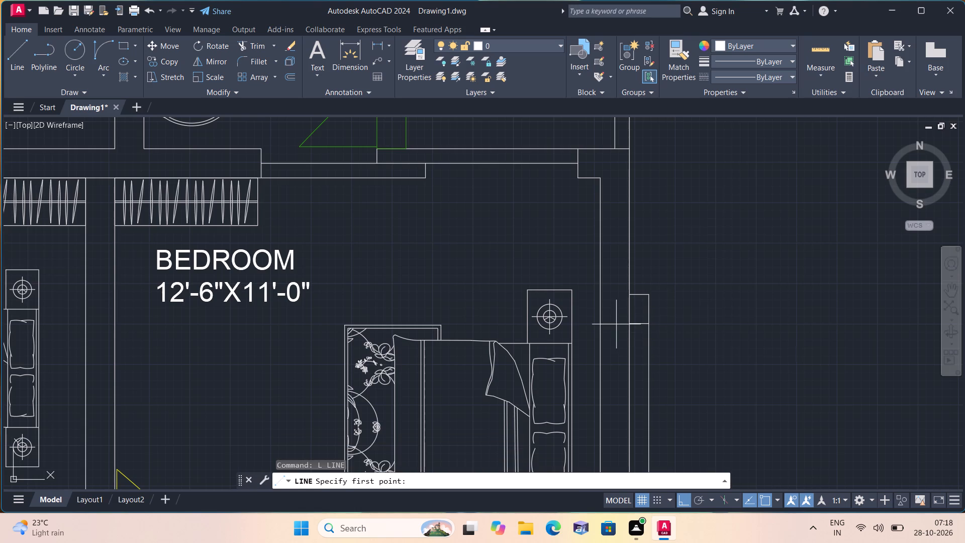
pyautogui.click(626, 324)
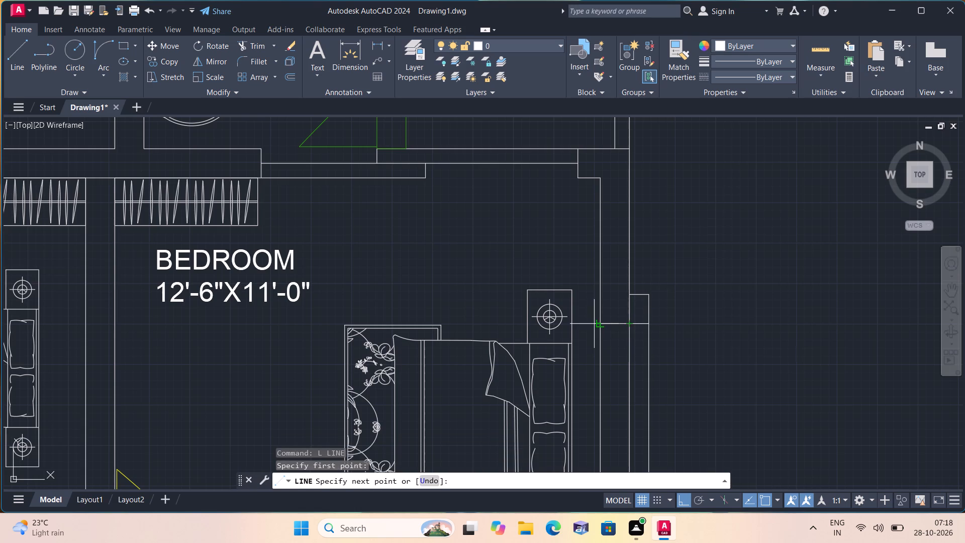
pyautogui.click(599, 324)
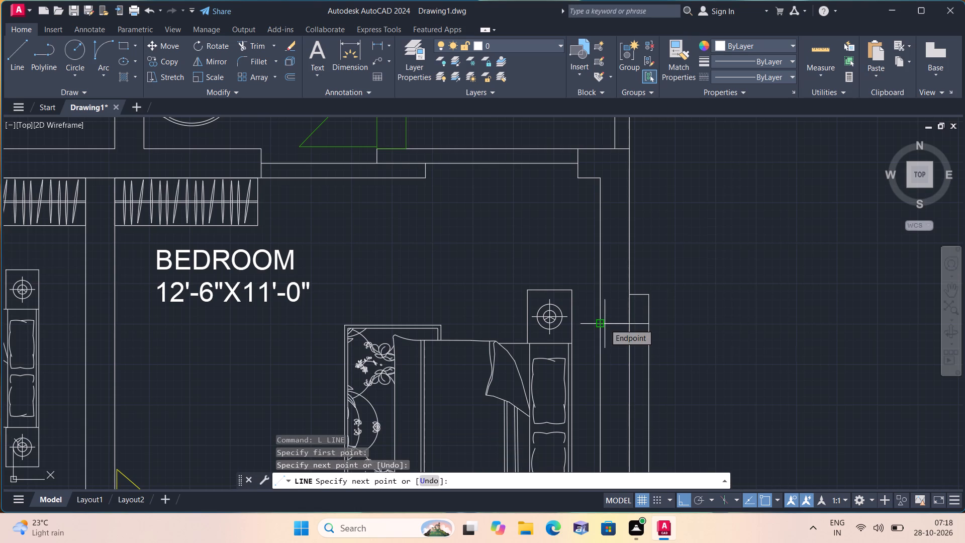
pyautogui.press('space')
# Trim the wall line inside the bedroom's upper projection and all wall lines between the two projections, leaving an open gap.
pyautogui.write('trim')
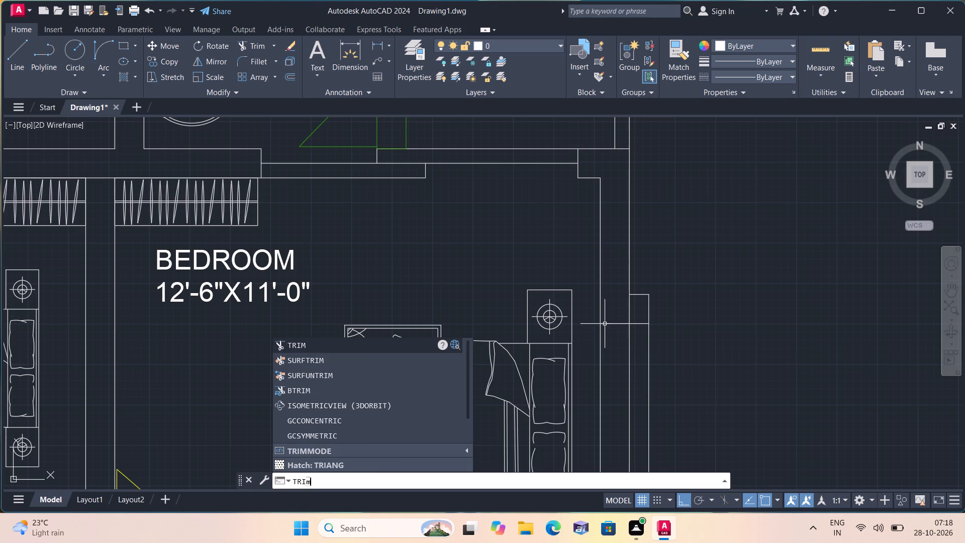
pyautogui.press('space')
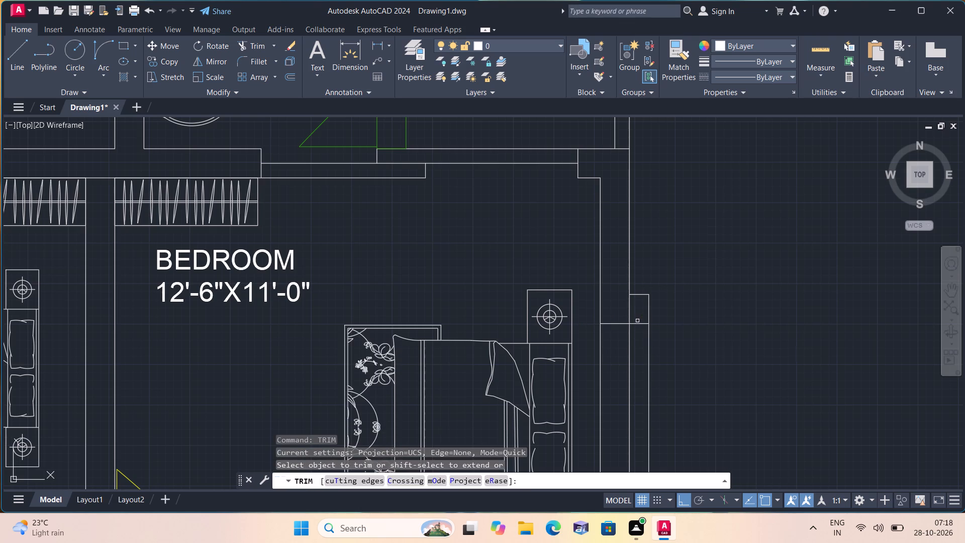
pyautogui.moveTo(637, 313); pyautogui.dragTo(622, 297)
pyautogui.scroll(-1, 622, 297)
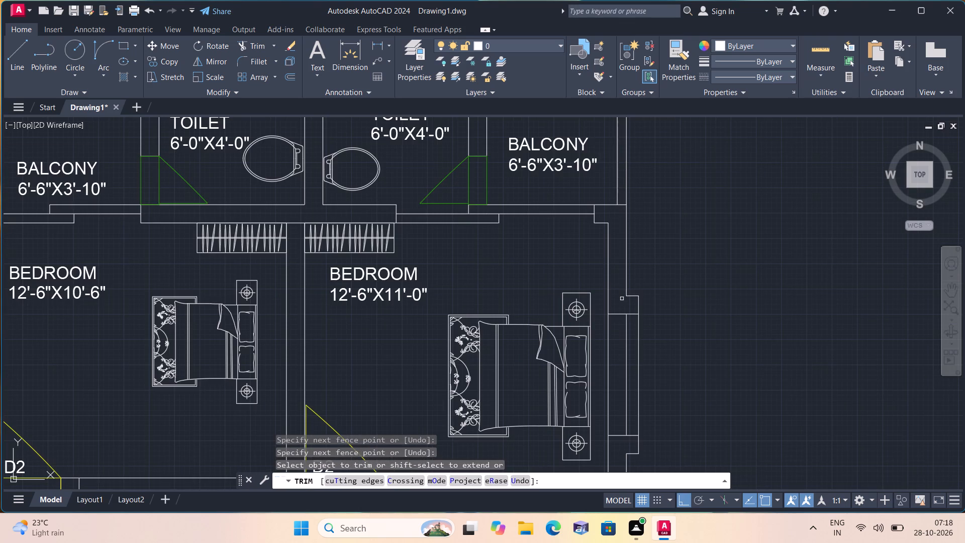
pyautogui.click(604, 333)
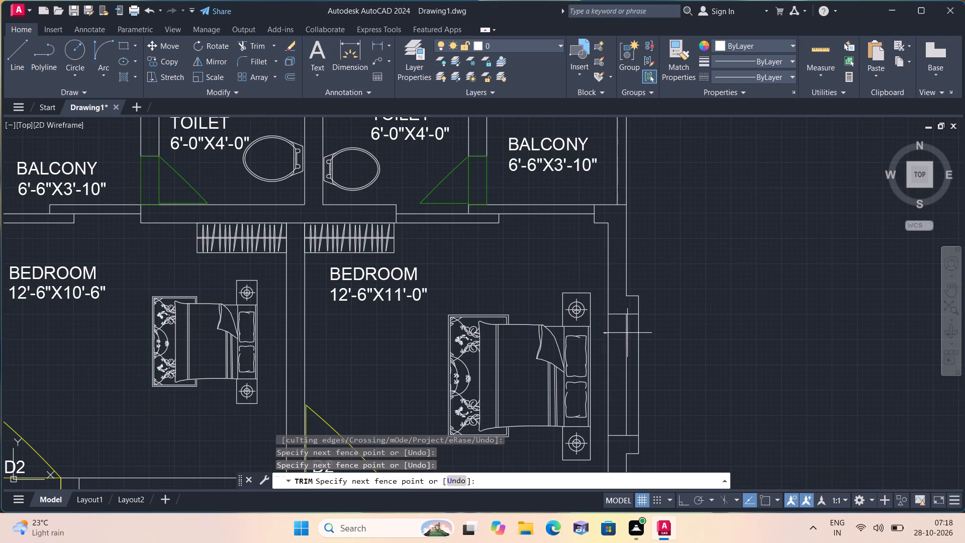
pyautogui.click(649, 333)
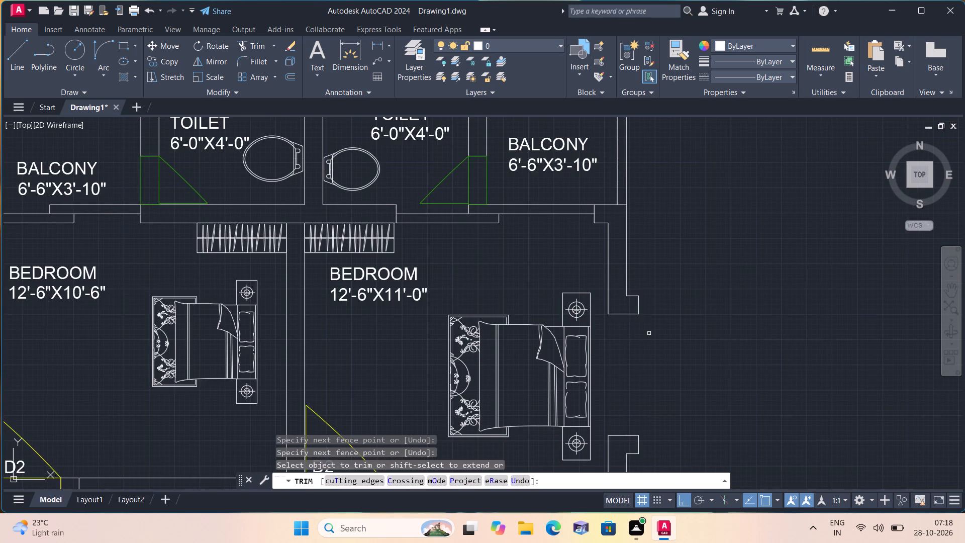
pyautogui.scroll(-1, 649, 333)
pyautogui.scroll(-1, 679, 275)
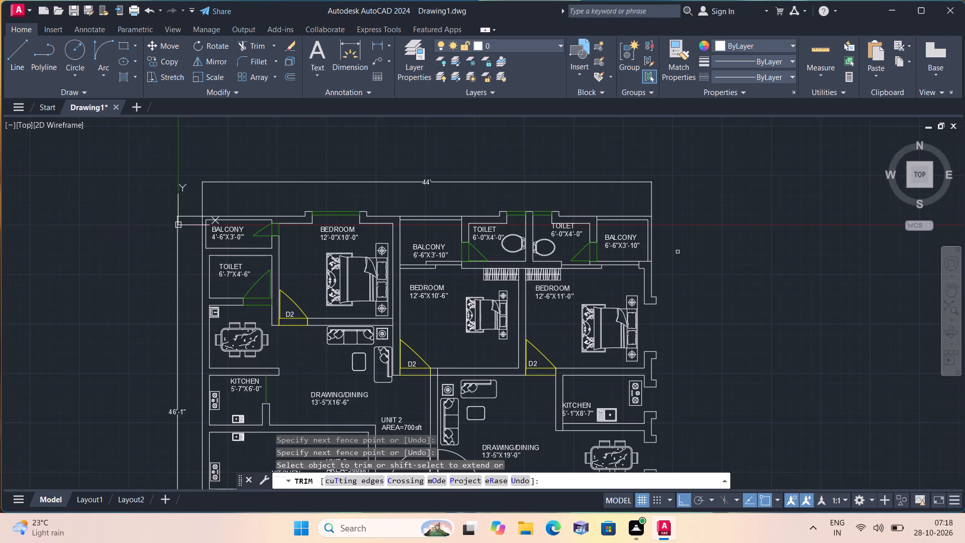
pyautogui.scroll(-1, 684, 250)
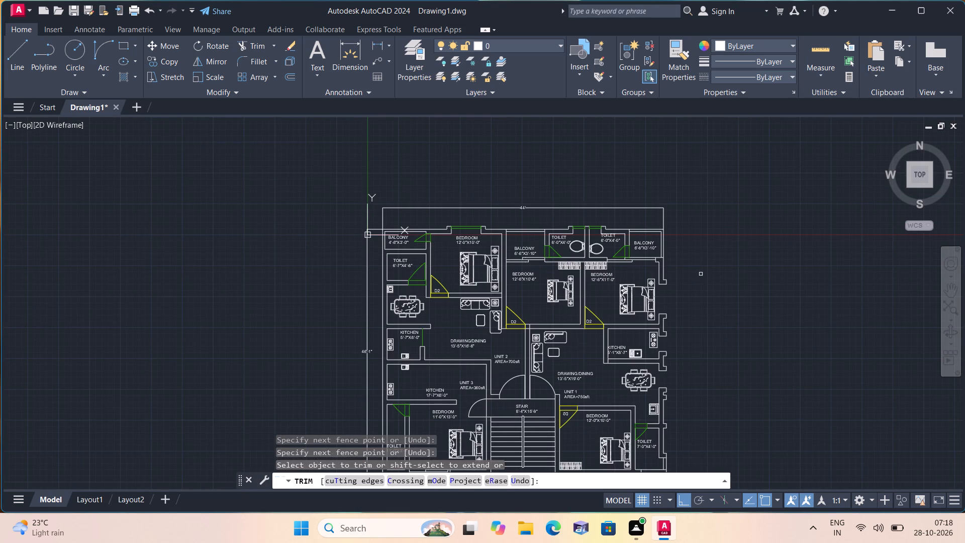
pyautogui.press('Escape')
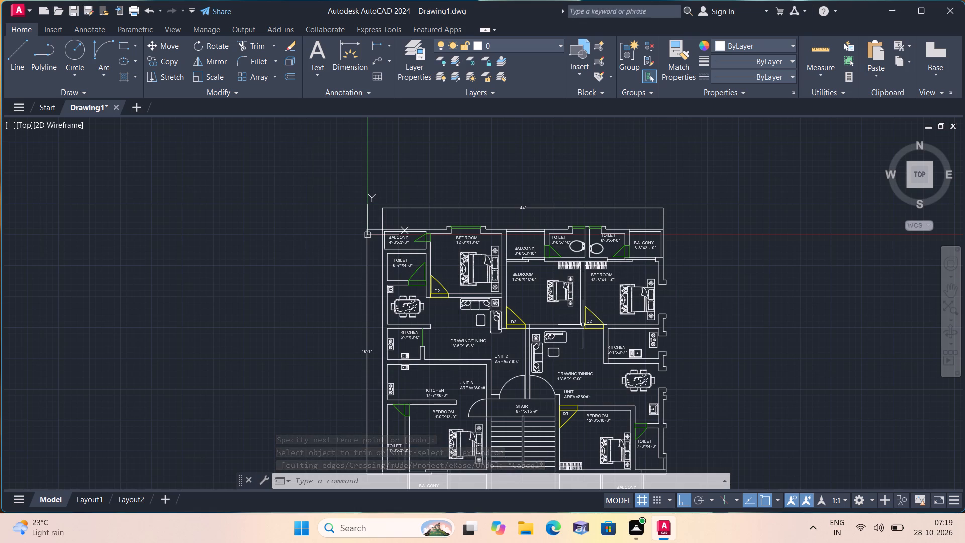
# Draw a line from the 5'-1"X8'-7" kitchen's southwest inner corner 3' east, continuing south across the wall thickness.
pyautogui.scroll(1, 575, 328)
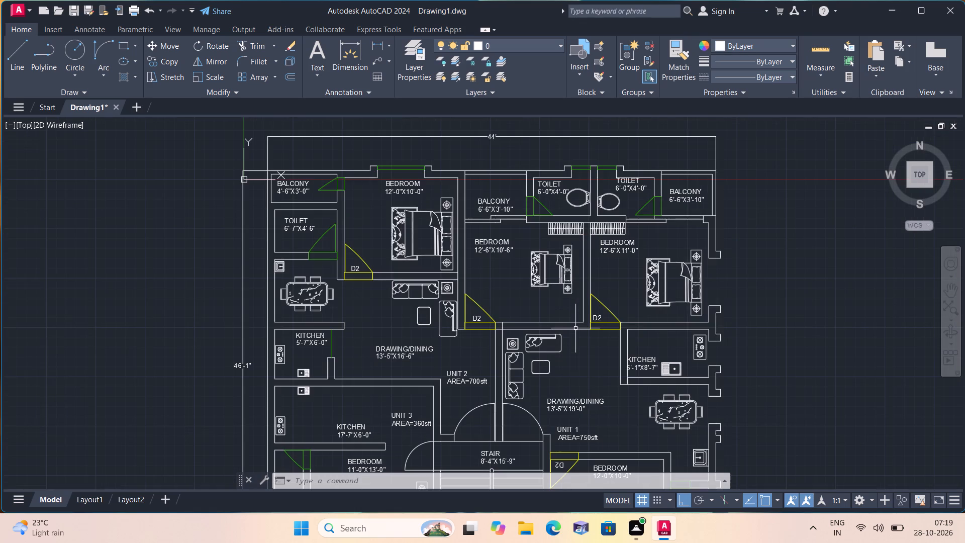
pyautogui.press('l')
pyautogui.press('space')
pyautogui.scroll(2, 610, 374)
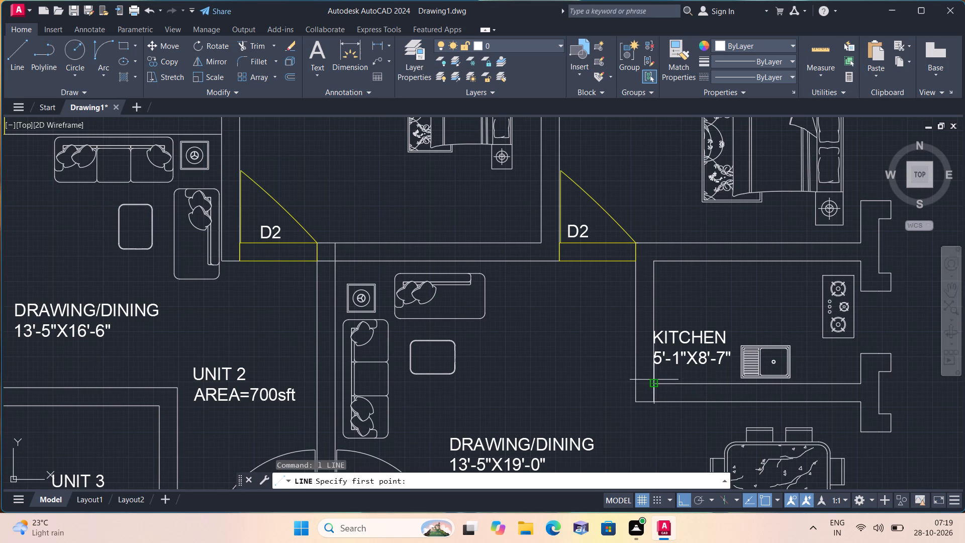
pyautogui.click(654, 382)
pyautogui.write("3'")
pyautogui.press('space')
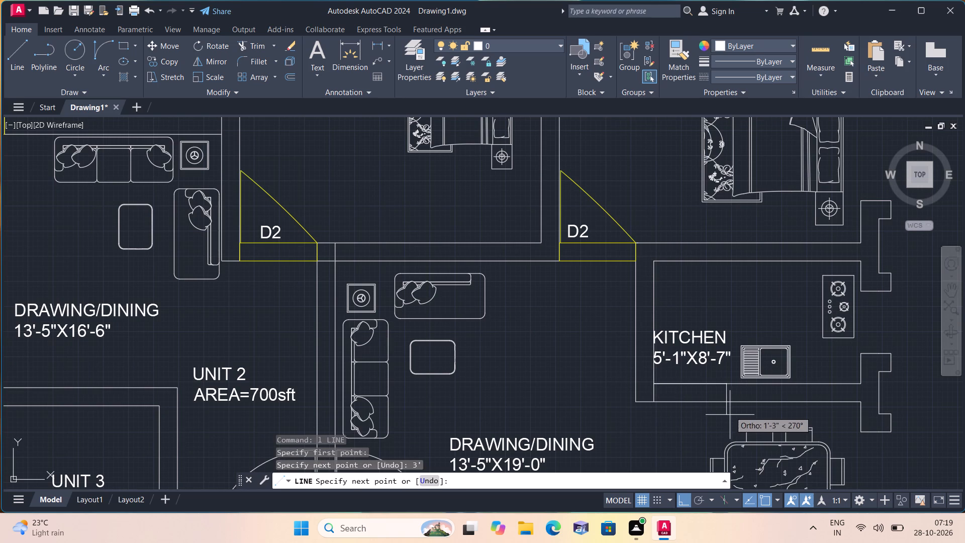
pyautogui.click(727, 406)
pyautogui.press('space')
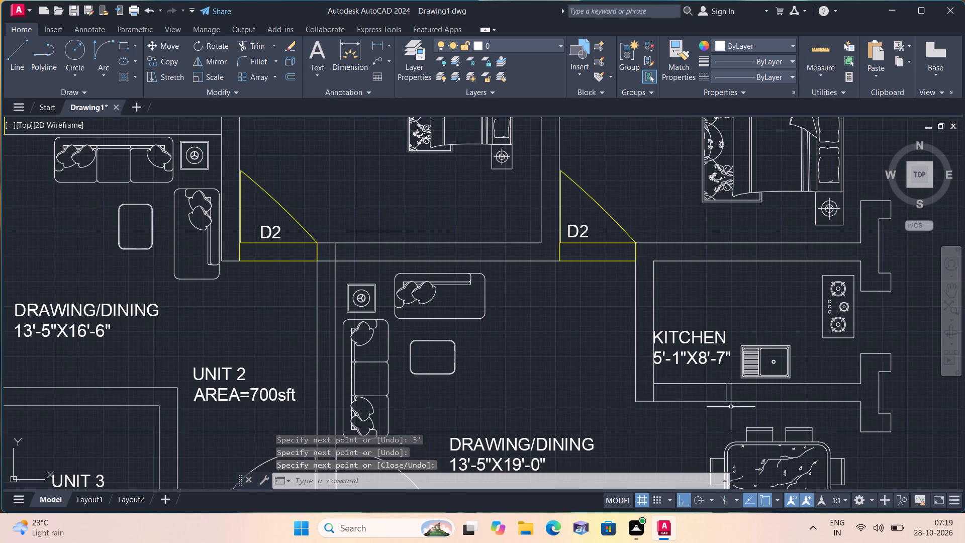
# Trim both faces of the kitchen's south wall along the 3' stretch to form a doorway.
pyautogui.press('Escape')
pyautogui.write('trim')
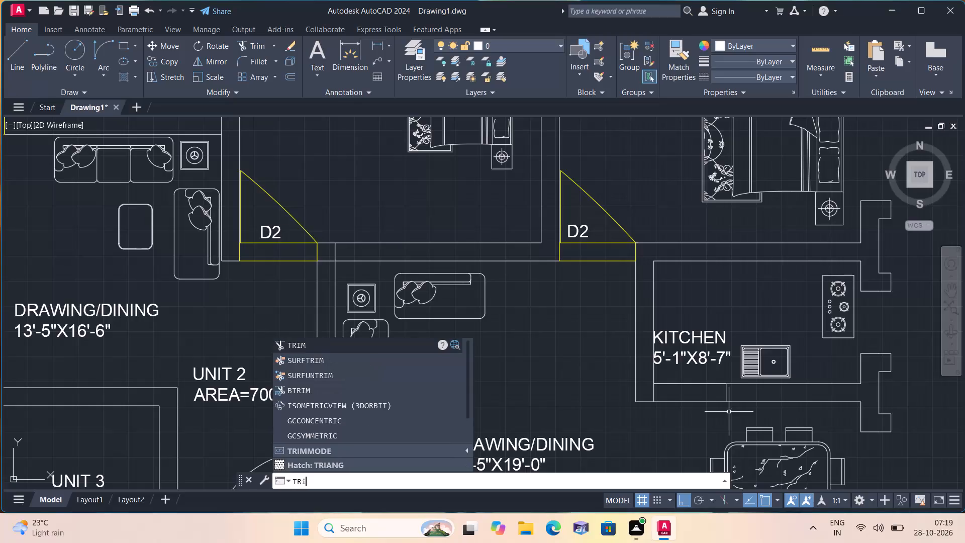
pyautogui.press('space')
pyautogui.moveTo(706, 378); pyautogui.dragTo(699, 407)
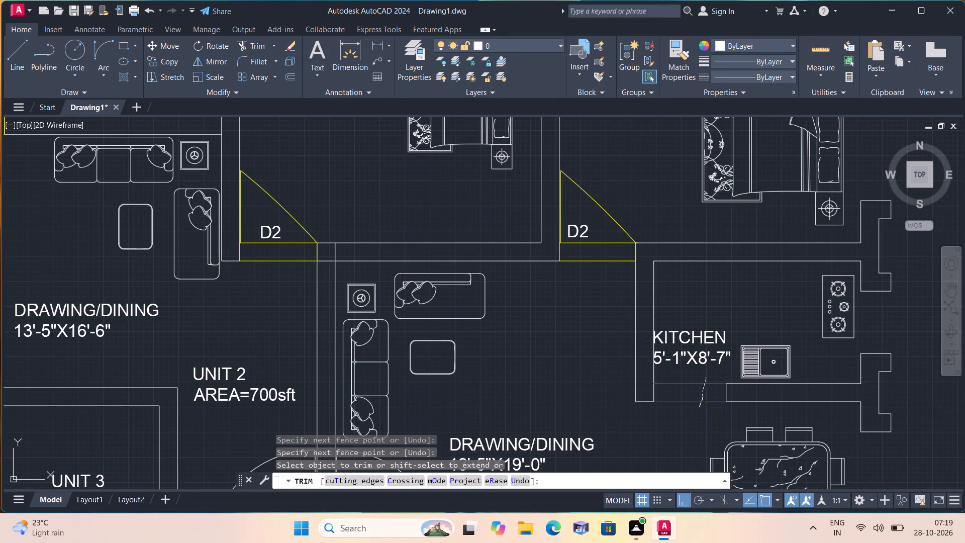
pyautogui.press('space')
# Make Layer1 current and draw a line across the kitchen doorway from the wall end's midpoint to the west wall.
pyautogui.click(538, 39)
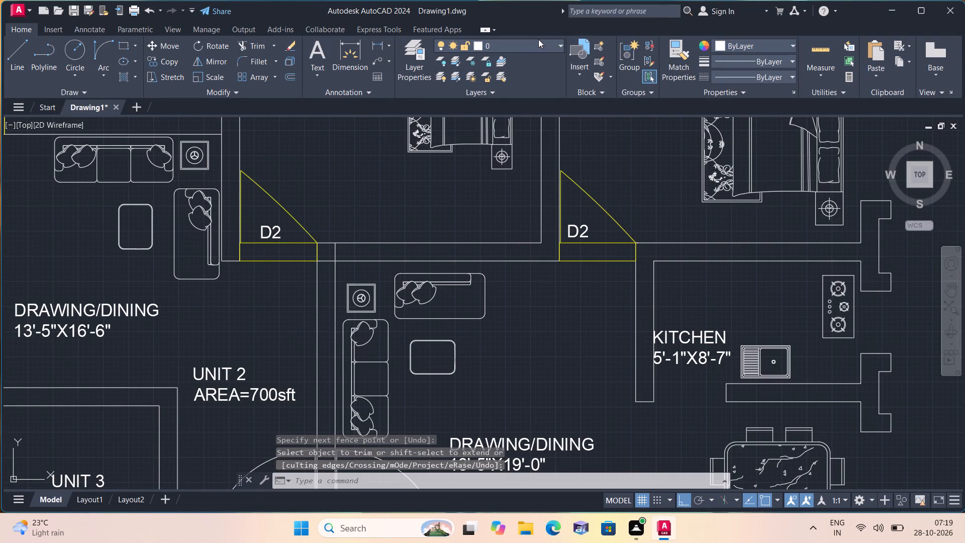
pyautogui.click(531, 103)
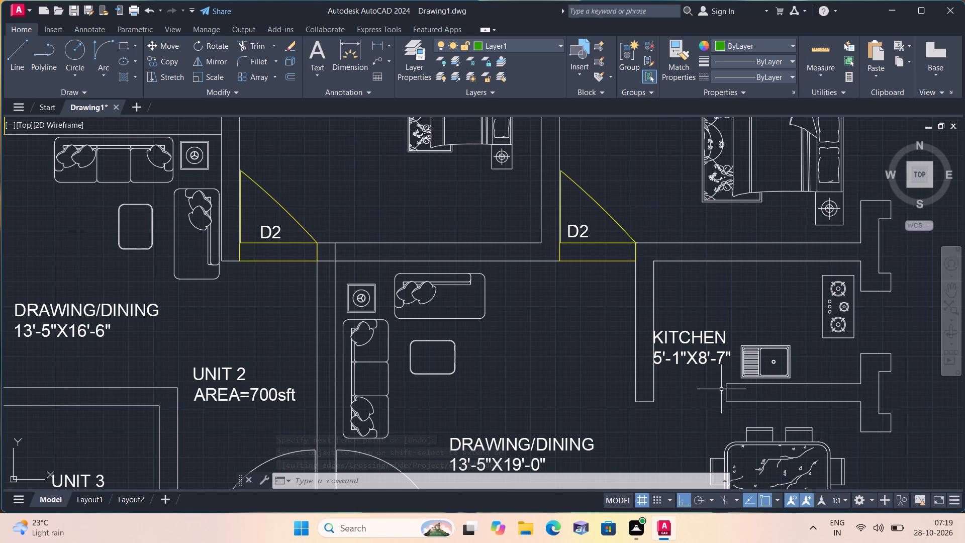
pyautogui.press('space')
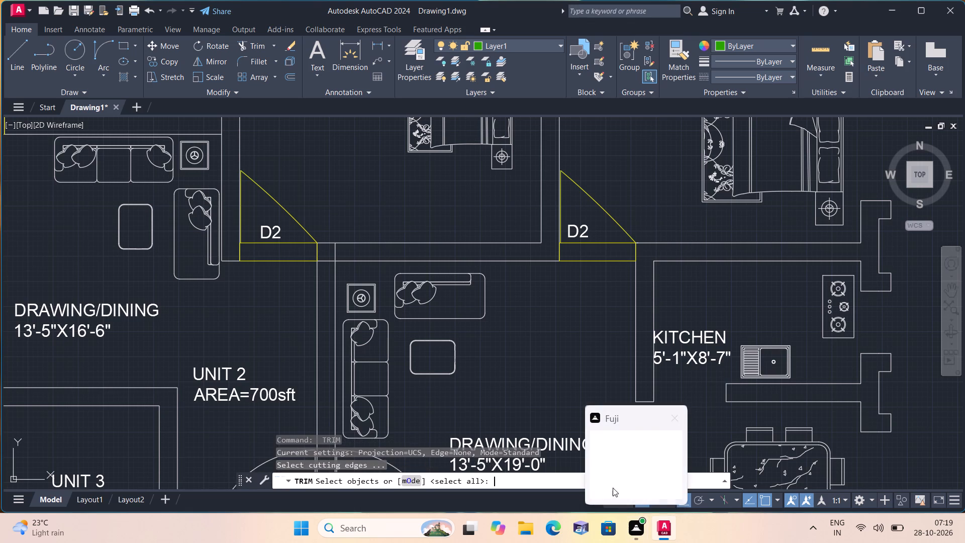
pyautogui.press('Escape')
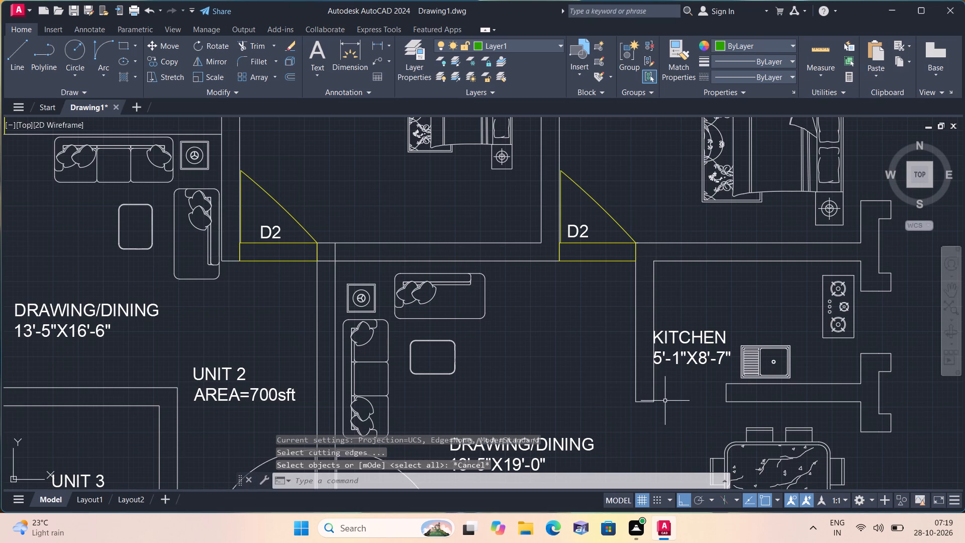
pyautogui.press('l')
pyautogui.press('space')
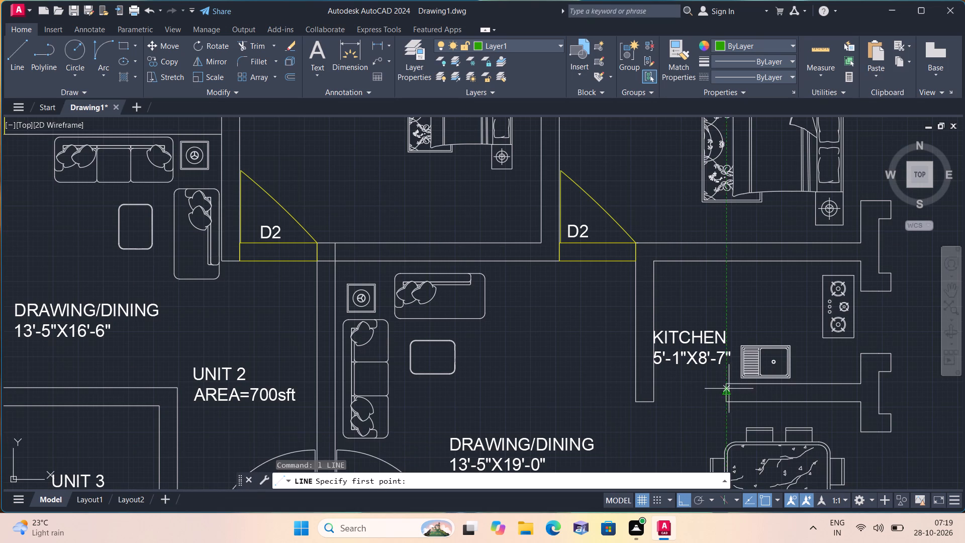
pyautogui.click(726, 394)
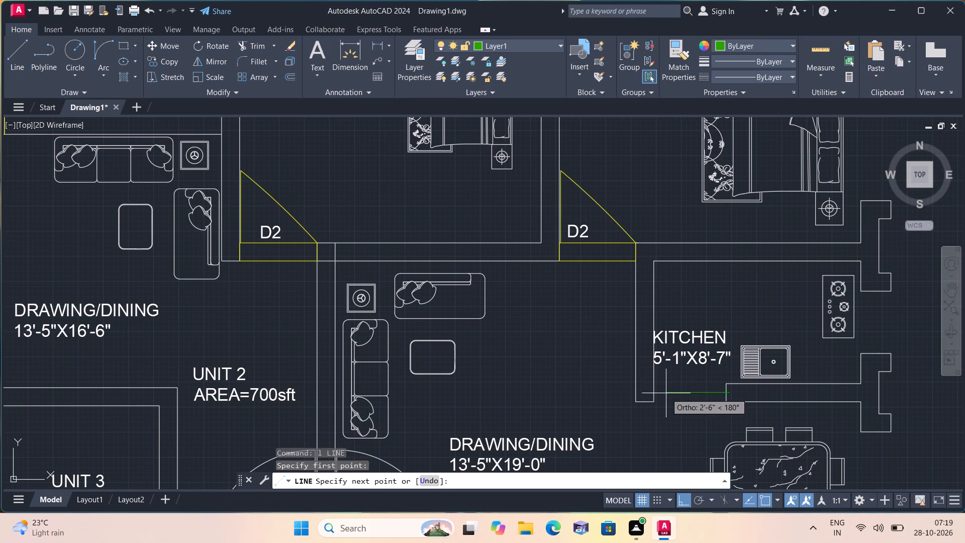
pyautogui.click(656, 393)
pyautogui.press('space')
# Draw a Layer1 line along the outermost edge of the 12'-6"X11'-0" bedroom's east opening, joining the two projection corners.
pyautogui.moveTo(684, 391); pyautogui.dragTo(671, 387, button='middle')
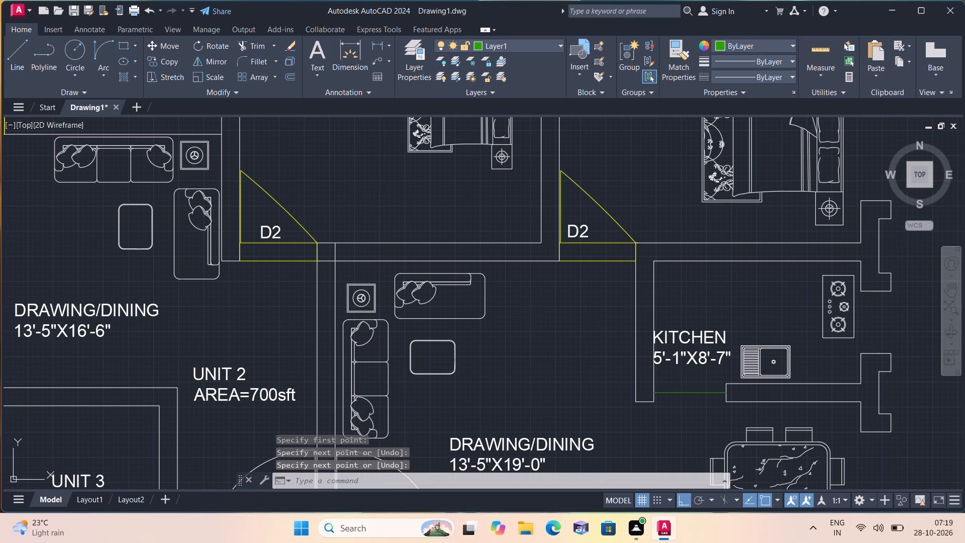
pyautogui.moveTo(671, 387); pyautogui.dragTo(661, 386, button='middle')
pyautogui.scroll(-3, 662, 385)
pyautogui.moveTo(740, 433); pyautogui.dragTo(698, 372, button='middle')
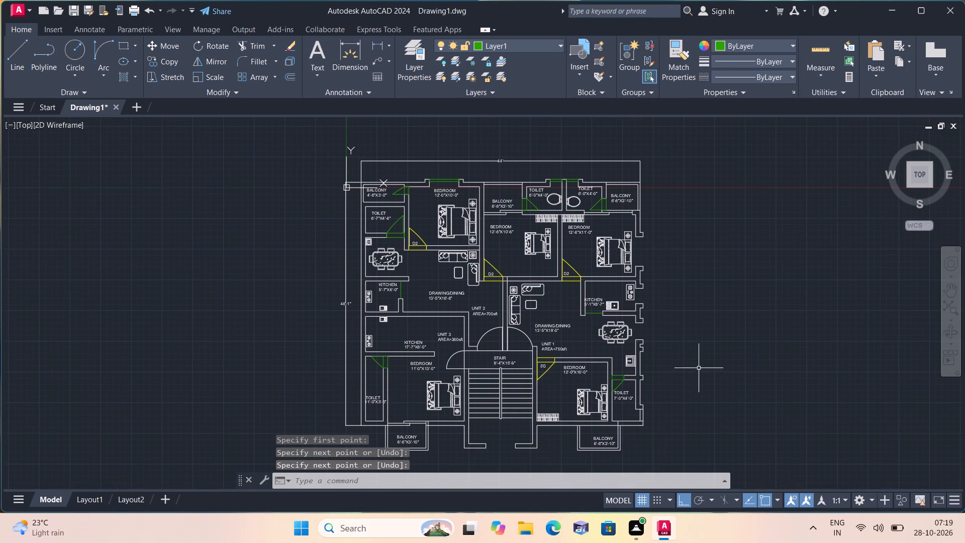
pyautogui.scroll(3, 666, 227)
pyautogui.press('space')
pyautogui.click(573, 260)
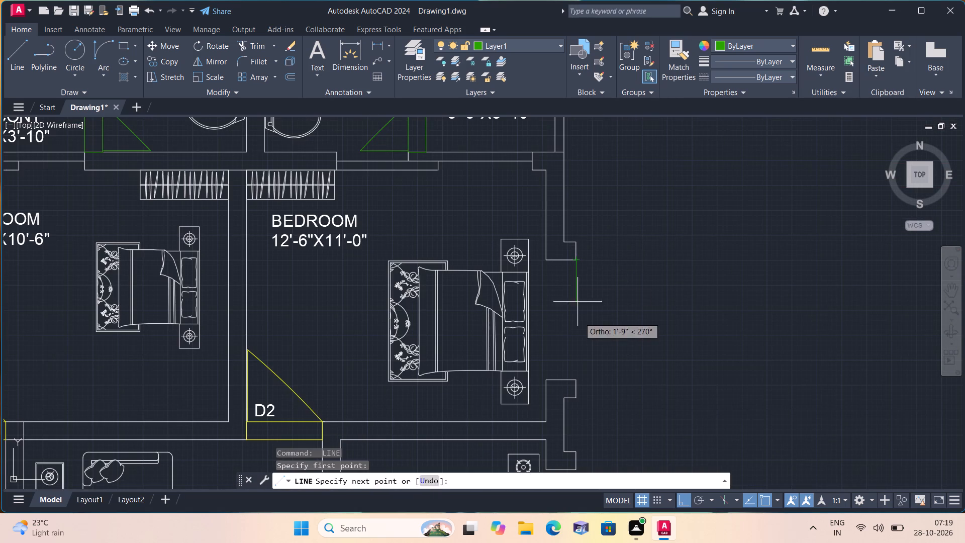
pyautogui.click(578, 377)
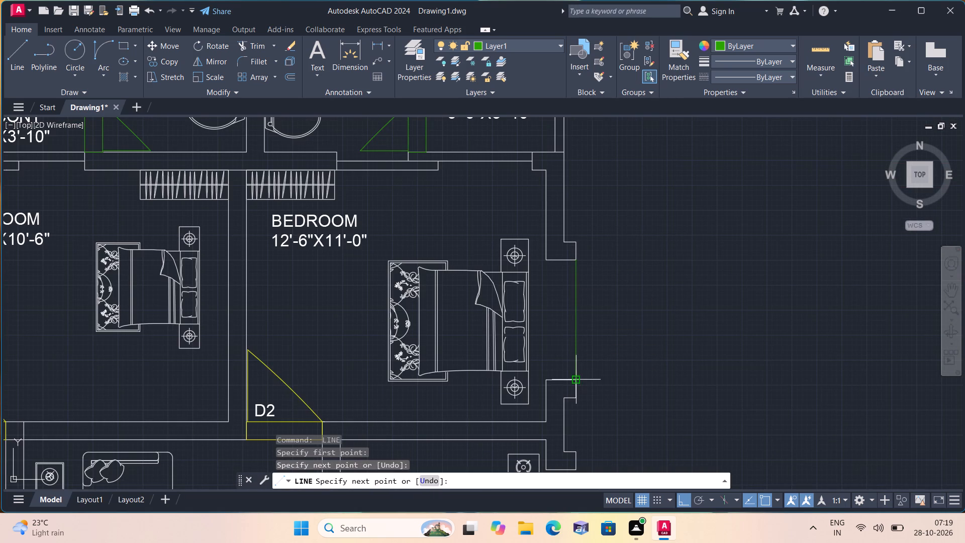
pyautogui.press('space')
# Draw a second Layer1 line across the bedroom's east opening, from the lower projection to the upper one near the wall's outer face.
pyautogui.press('space')
pyautogui.click(563, 379)
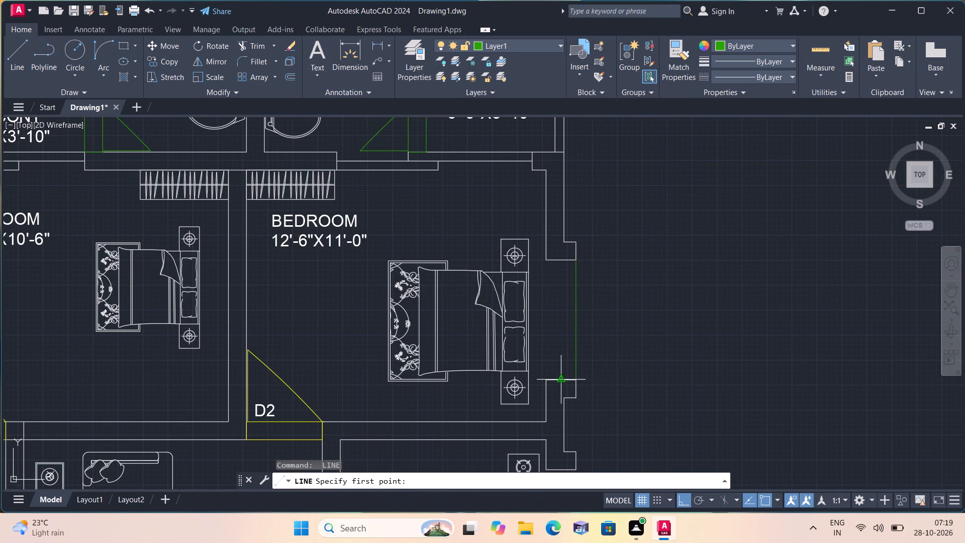
pyautogui.click(564, 261)
pyautogui.press('space')
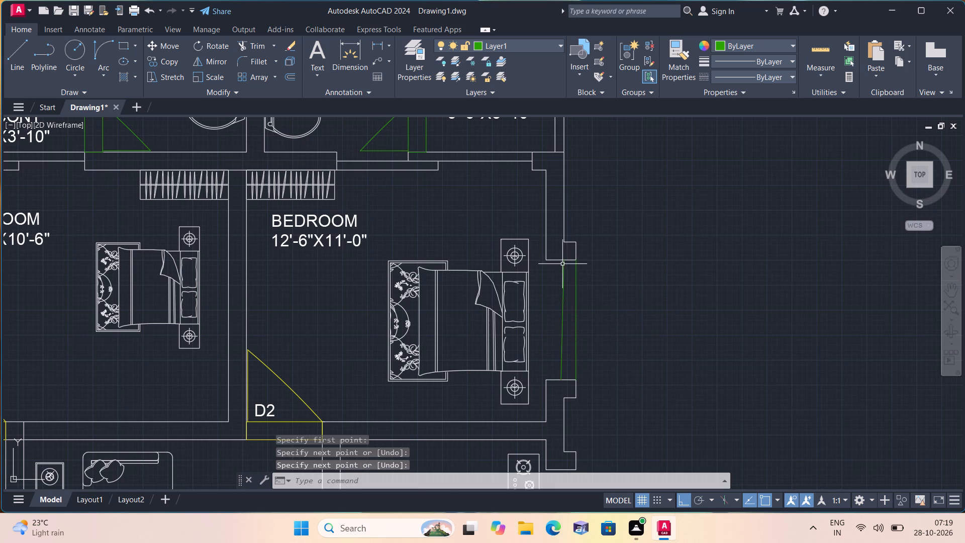
# Delete the slanted Layer1 line across the 12'-6"X11'-0" bedroom's east opening.
pyautogui.scroll(2, 562, 283)
pyautogui.click(557, 287)
pyautogui.click(553, 282)
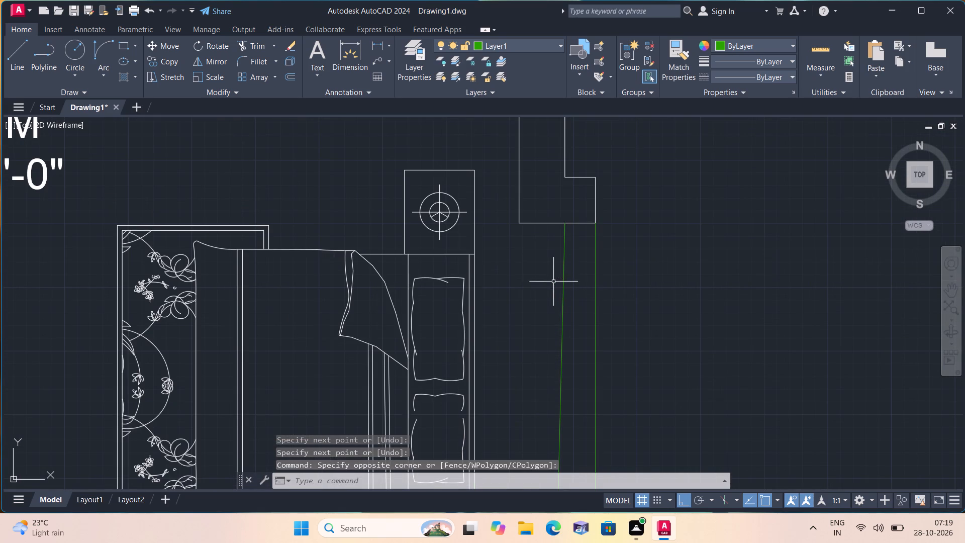
pyautogui.moveTo(573, 312); pyautogui.dragTo(567, 305)
pyautogui.click(537, 274)
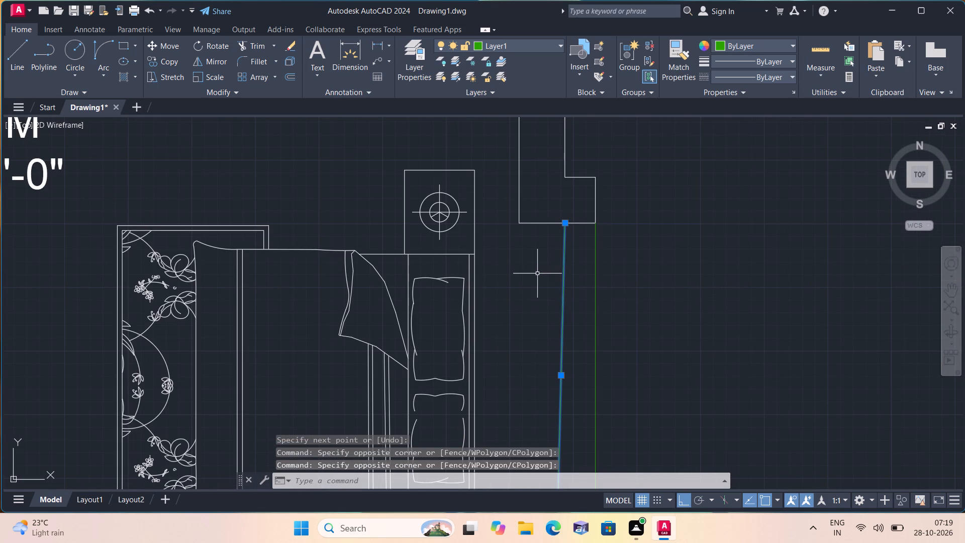
pyautogui.press('Delete')
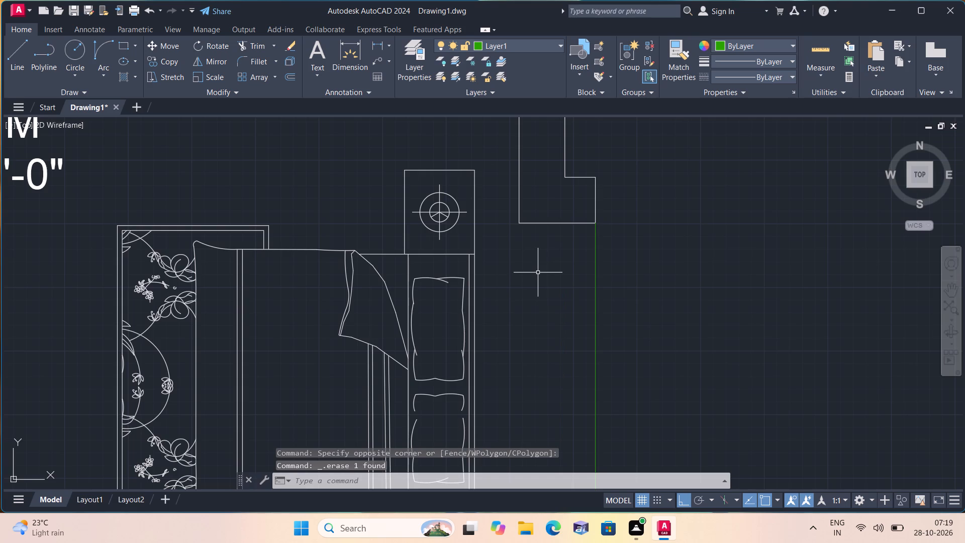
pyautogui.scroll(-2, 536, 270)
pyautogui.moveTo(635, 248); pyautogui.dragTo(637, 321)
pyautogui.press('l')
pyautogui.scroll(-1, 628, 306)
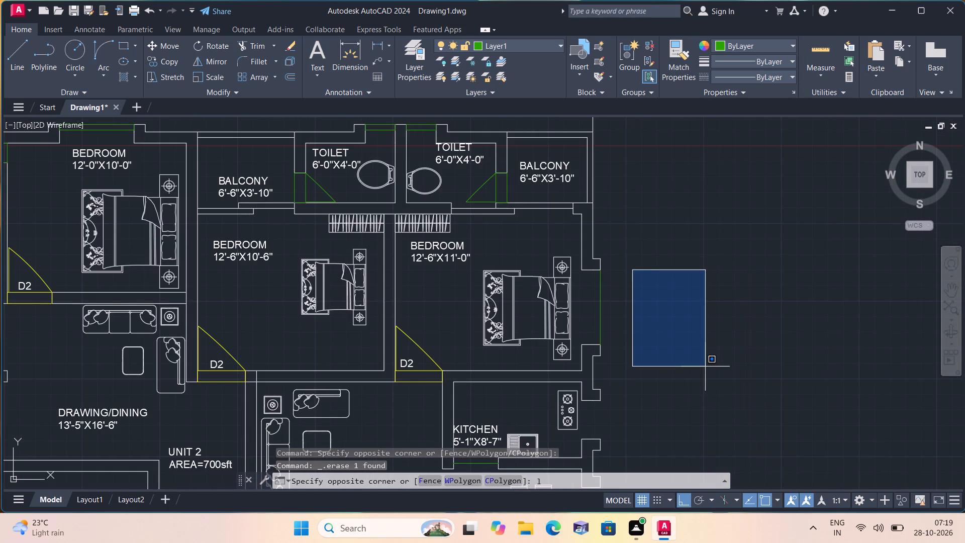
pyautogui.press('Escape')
# Draw a straight vertical Layer1 line across the bedroom's east opening, joining the midpoints of its lower and upper wall ends.
pyautogui.scroll(-2, 698, 360)
pyautogui.press('l')
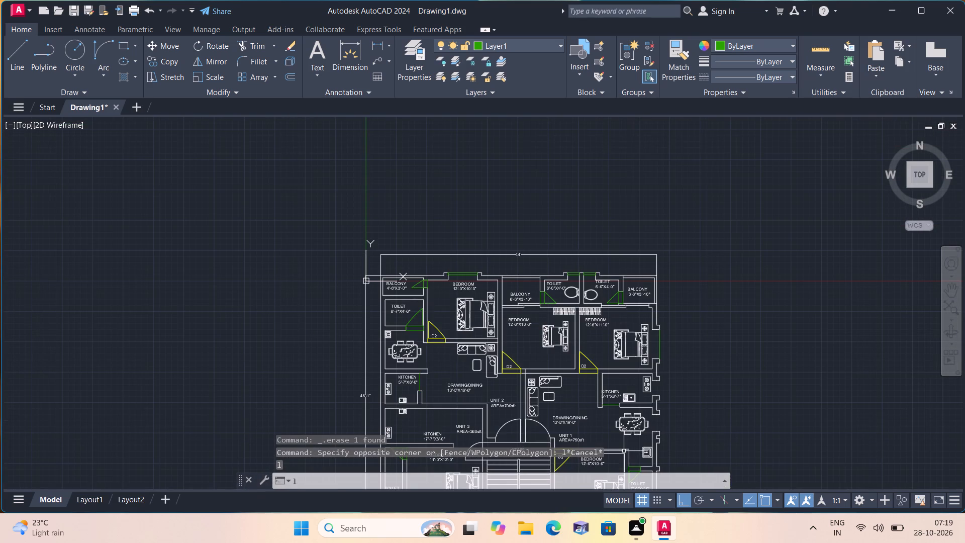
pyautogui.press('space')
pyautogui.scroll(1, 628, 366)
pyautogui.moveTo(628, 366); pyautogui.dragTo(493, 330, button='middle')
pyautogui.scroll(-1, 580, 349)
pyautogui.scroll(2, 564, 317)
pyautogui.scroll(1, 489, 276)
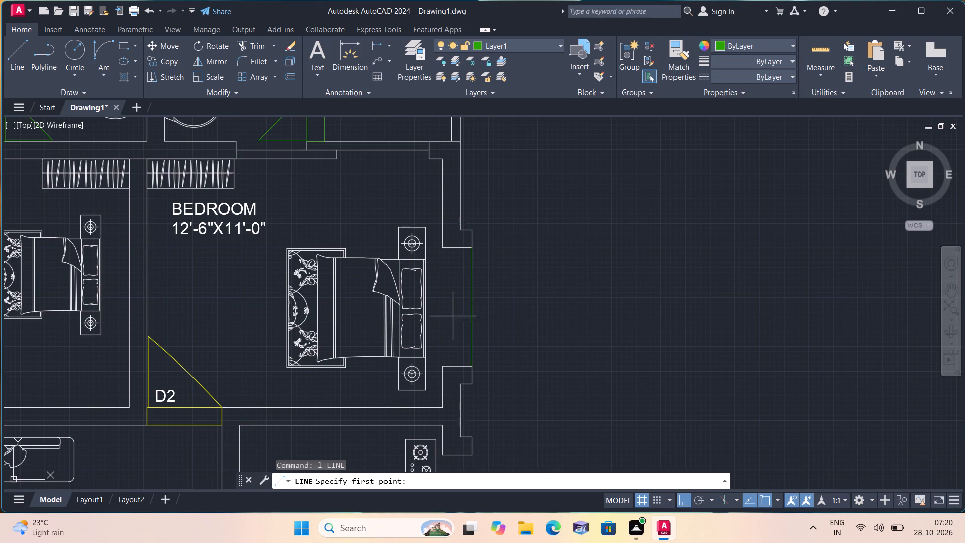
pyautogui.click(457, 364)
pyautogui.scroll(2, 452, 270)
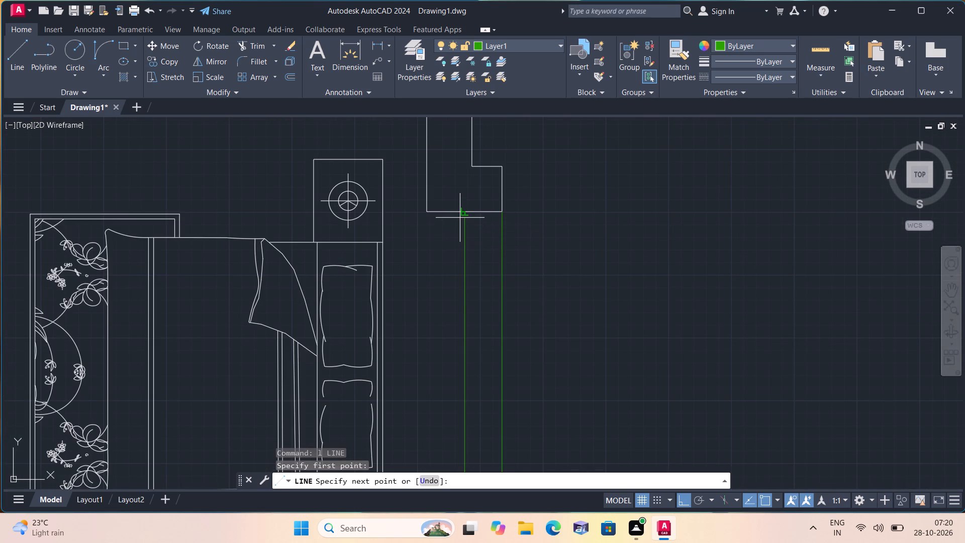
pyautogui.click(462, 213)
pyautogui.press('space')
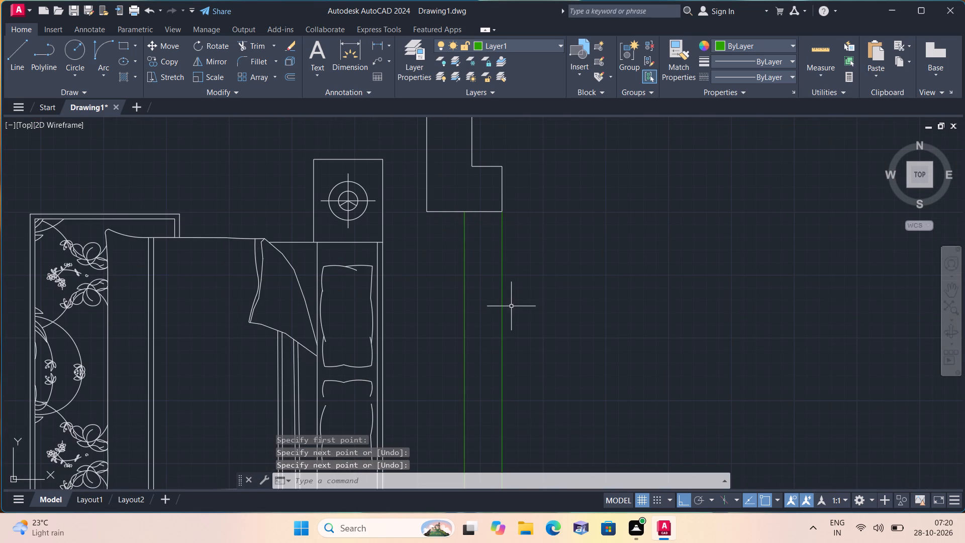
# Draw a Layer1 line along the outermost edge of the kitchen's east opening, joining the upper and lower projection corners.
pyautogui.scroll(-1, 502, 335)
pyautogui.moveTo(502, 335); pyautogui.dragTo(464, 185, button='middle')
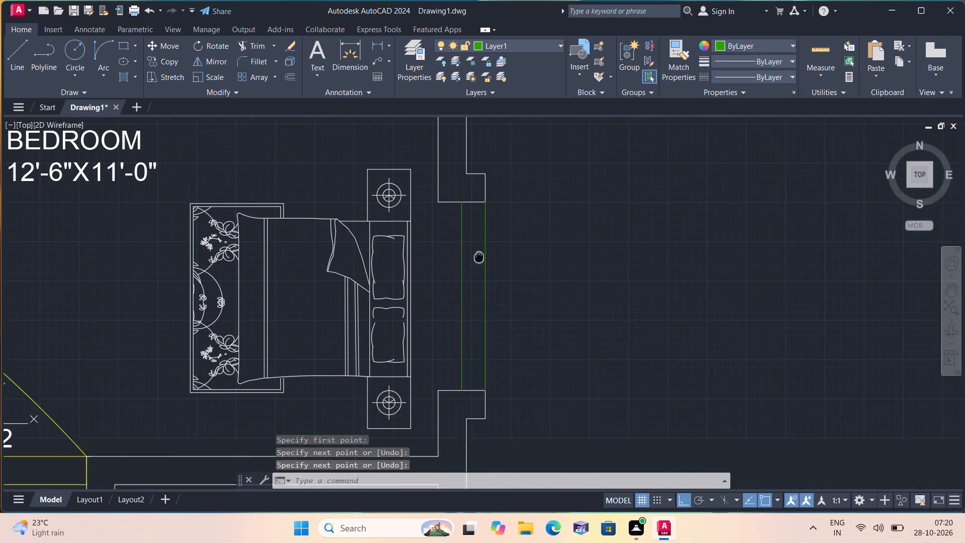
pyautogui.moveTo(464, 185); pyautogui.dragTo(461, 165, button='middle')
pyautogui.press('space')
pyautogui.scroll(-1, 486, 348)
pyautogui.moveTo(485, 348); pyautogui.dragTo(487, 251, button='middle')
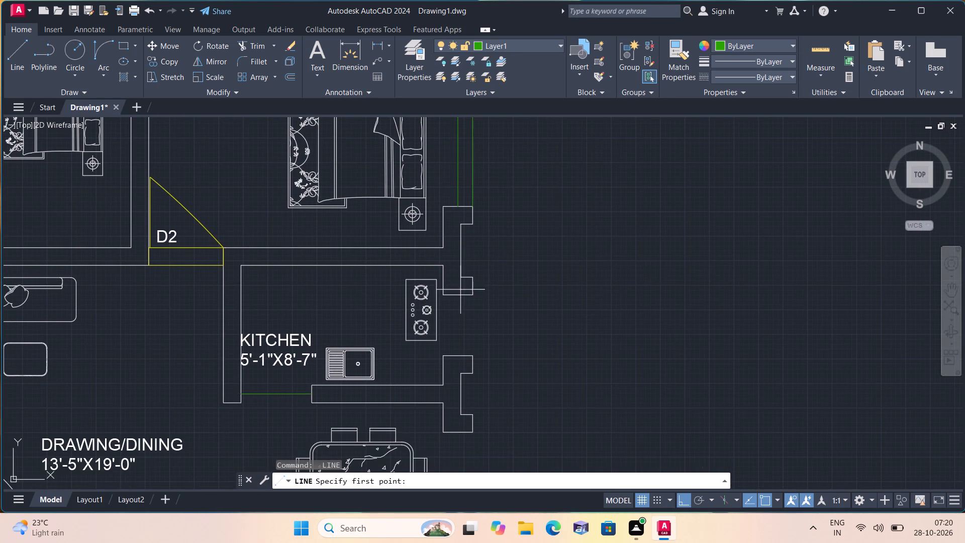
pyautogui.scroll(1, 462, 291)
pyautogui.click(479, 297)
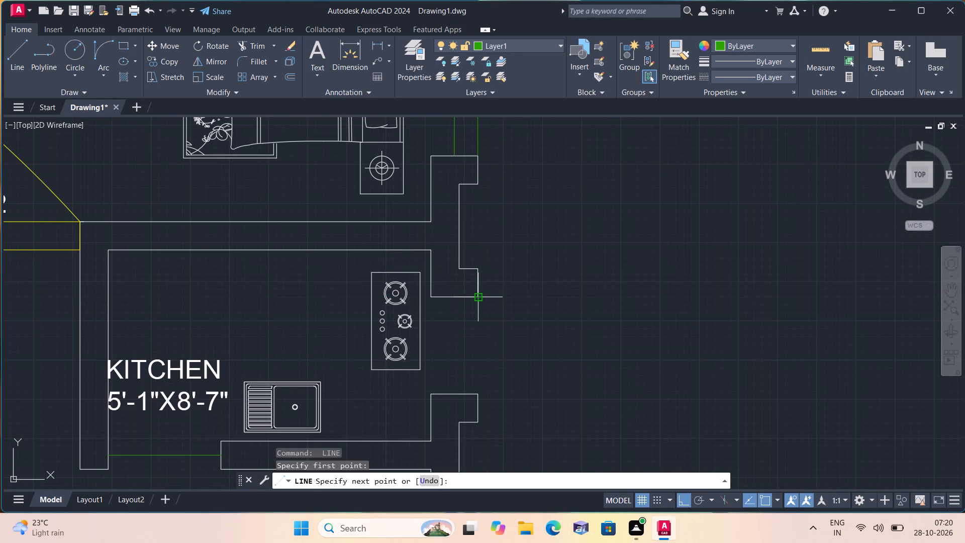
pyautogui.click(483, 395)
pyautogui.press('space')
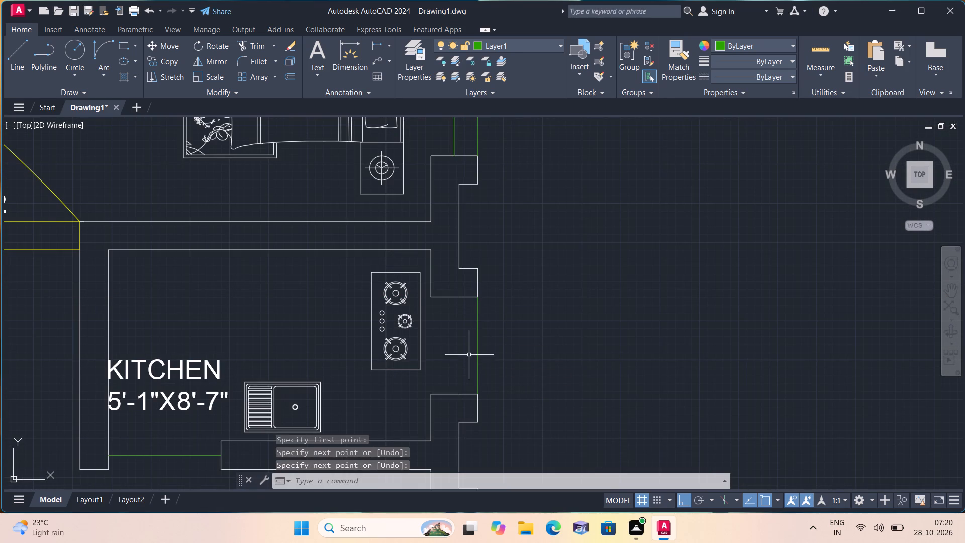
# Draw a second Layer1 line across the kitchen's east opening, in line with the wall's outer face up to the upper projection's inner corner.
pyautogui.press('space')
pyautogui.click(460, 391)
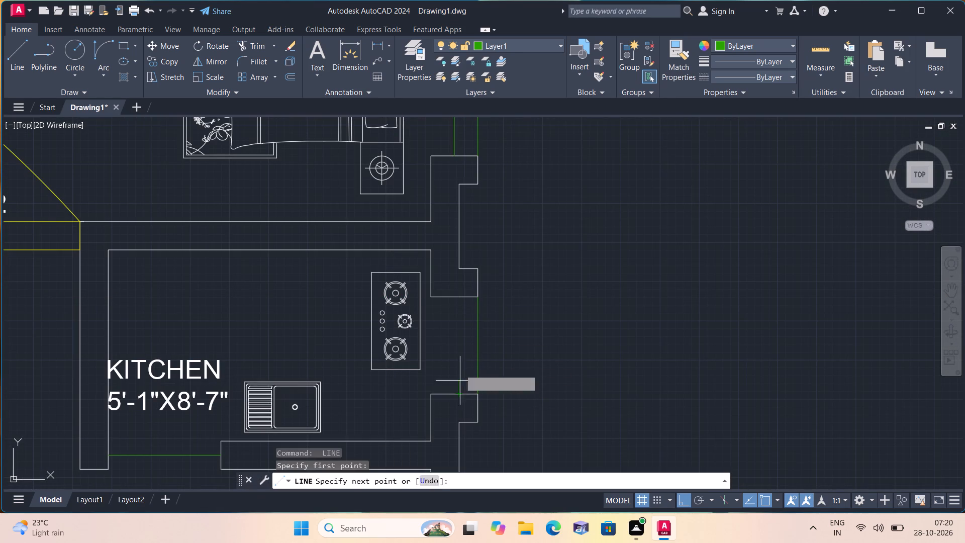
pyautogui.click(459, 269)
pyautogui.press('space')
# Draw a Layer1 line along the outermost edge from the projection south of the kitchen window down to the toilet's lower projection.
pyautogui.scroll(-1, 460, 269)
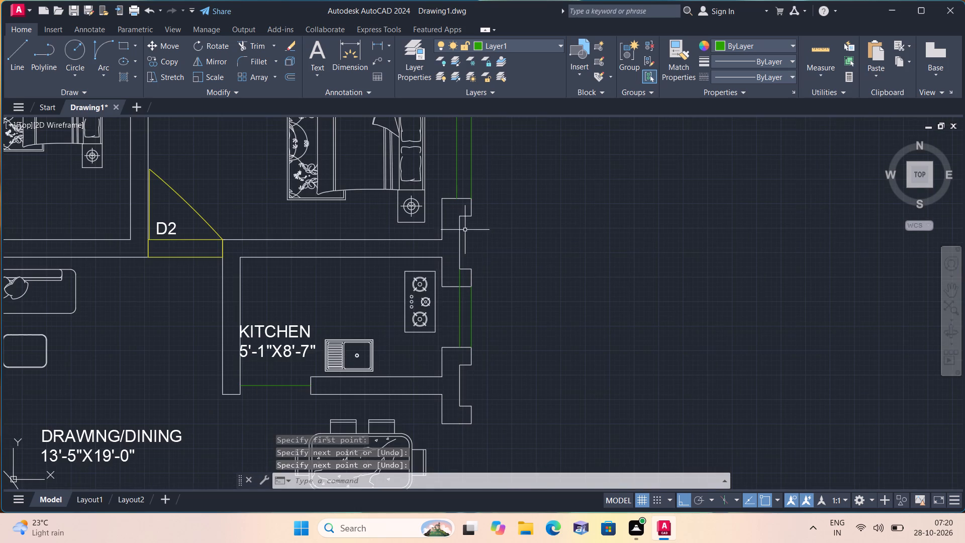
pyautogui.scroll(1, 465, 224)
pyautogui.moveTo(483, 241); pyautogui.dragTo(475, 186, button='middle')
pyautogui.scroll(-1, 481, 254)
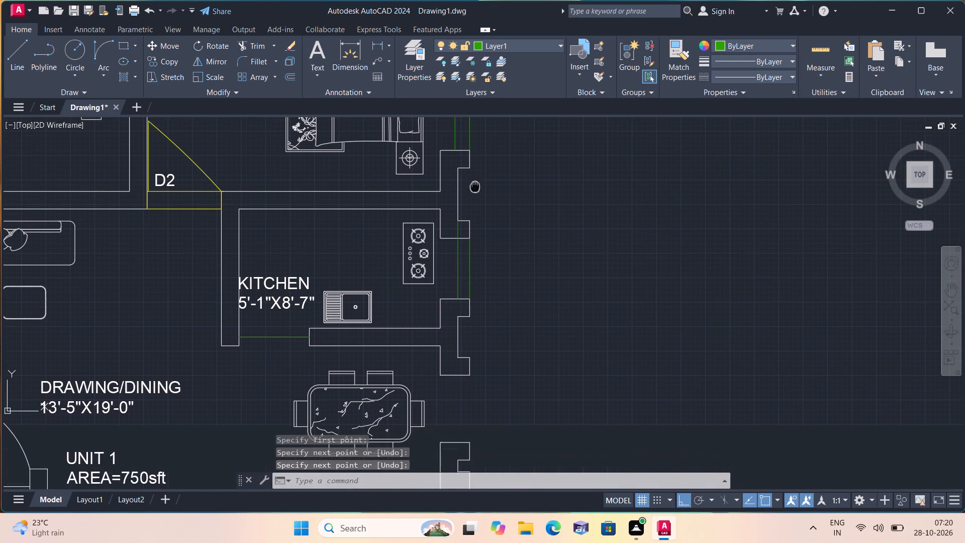
pyautogui.scroll(1, 477, 328)
pyautogui.press('space')
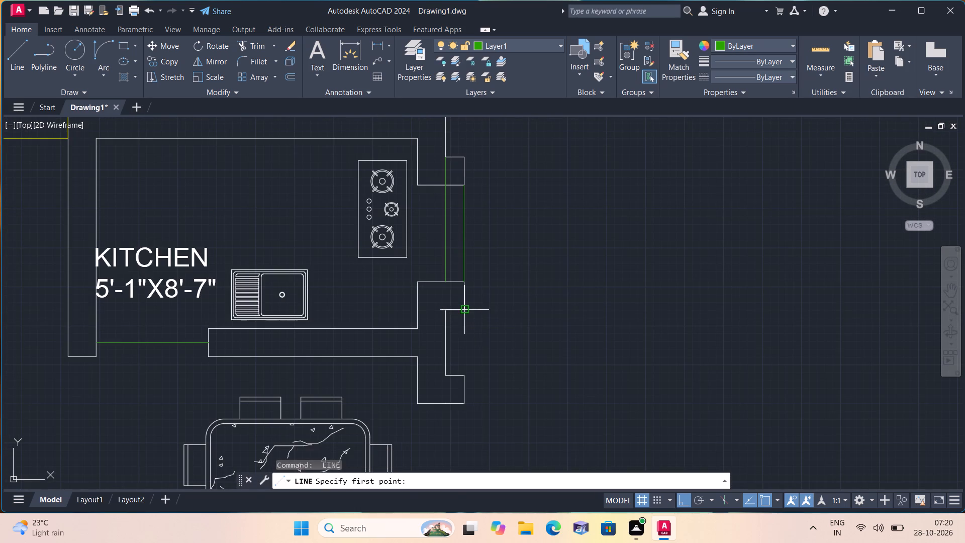
pyautogui.click(465, 307)
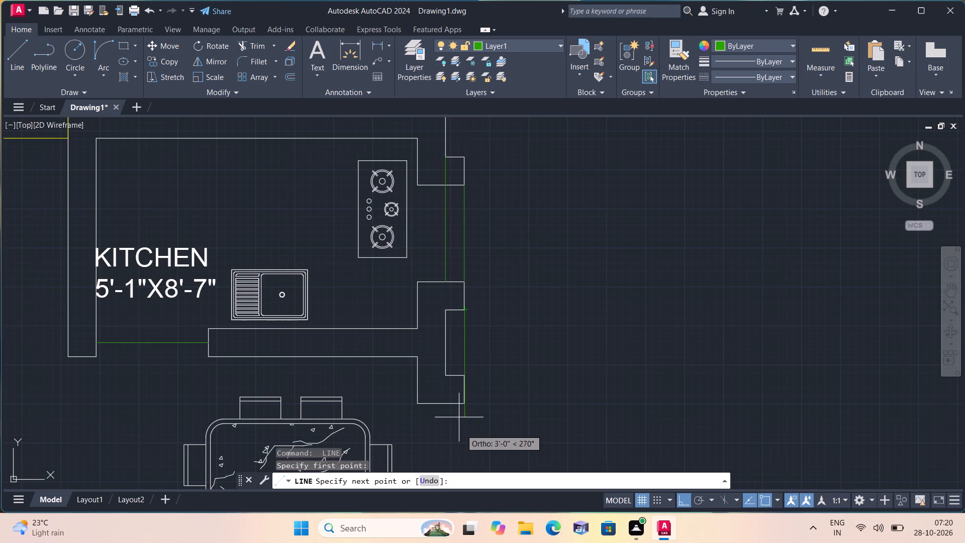
pyautogui.moveTo(463, 434); pyautogui.dragTo(474, 270, button='middle')
pyautogui.scroll(-2, 460, 375)
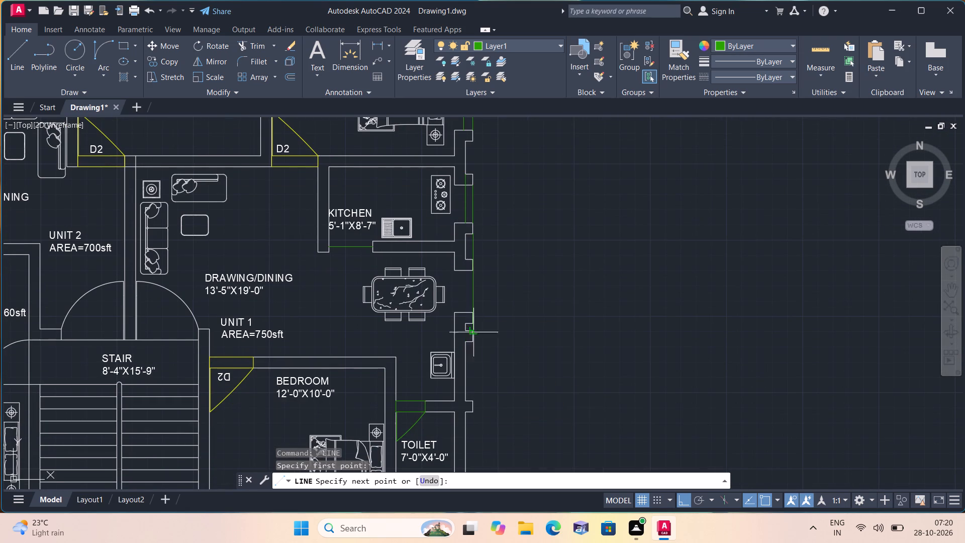
pyautogui.scroll(2, 476, 303)
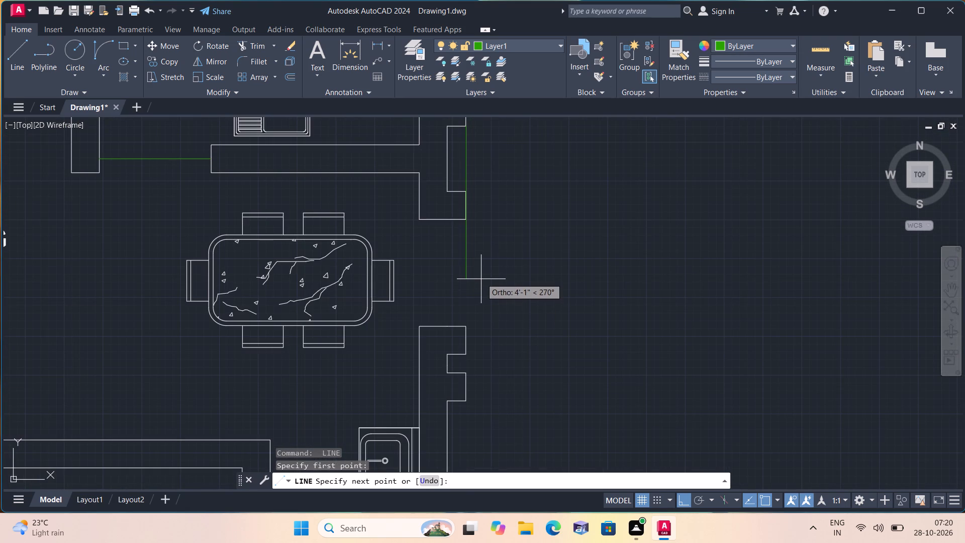
pyautogui.scroll(-2, 482, 277)
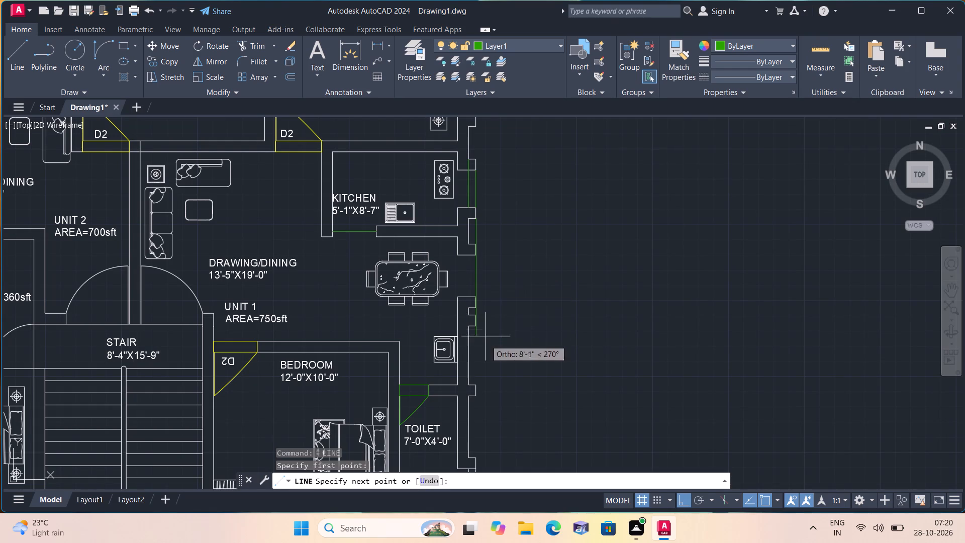
pyautogui.moveTo(491, 396); pyautogui.dragTo(490, 340, button='middle')
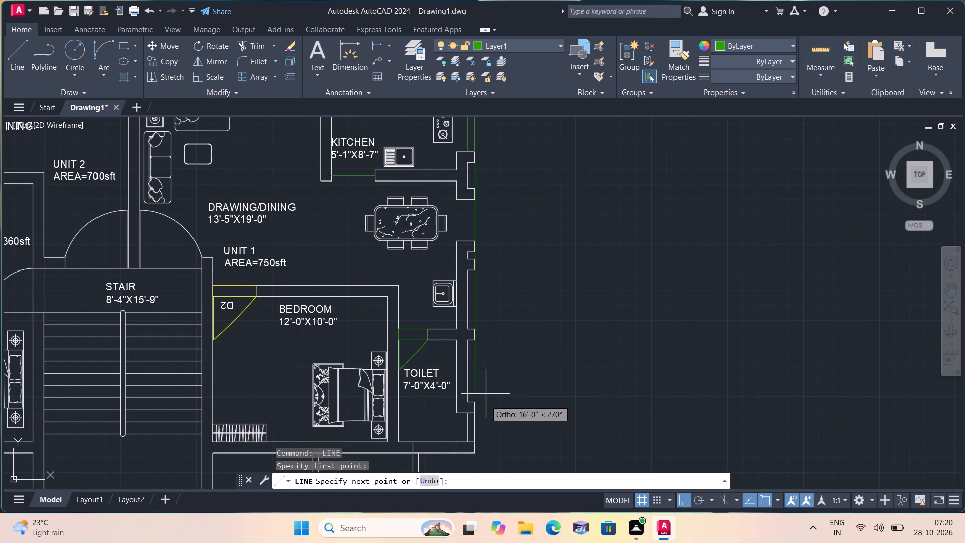
pyautogui.click(478, 403)
pyautogui.press('space')
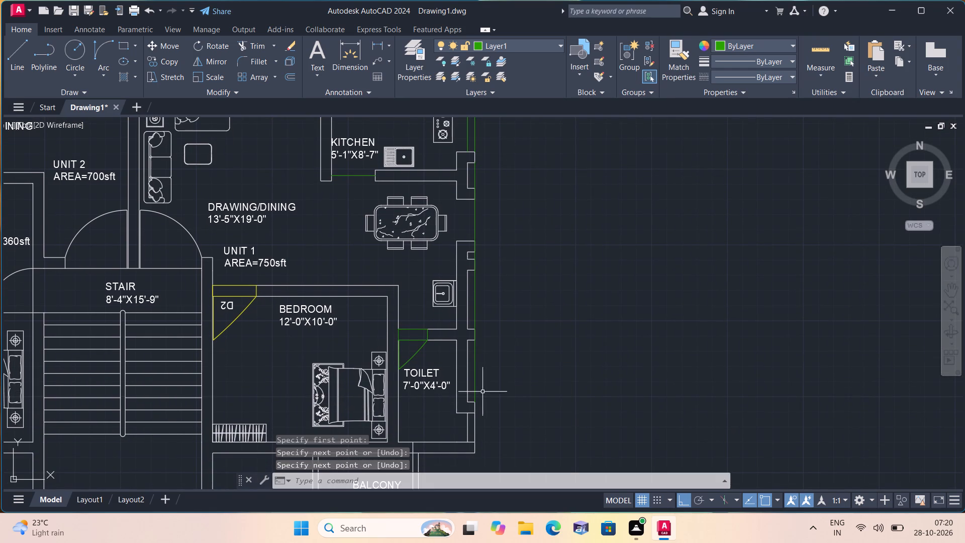
# Draw a Layer1 line along the wall's outer face from the notch south of the dining opening up to the kitchen opening's lower edge.
pyautogui.moveTo(467, 276); pyautogui.dragTo(461, 403, button='middle')
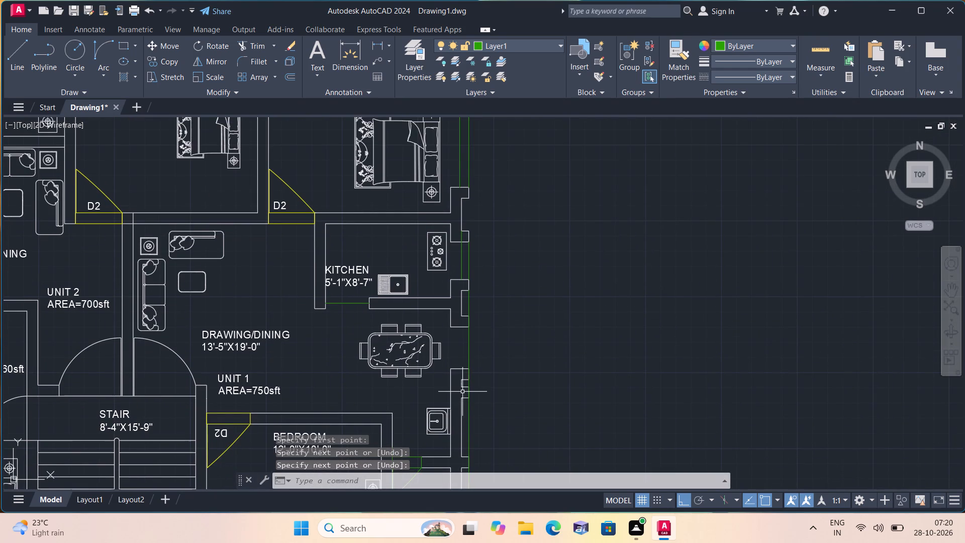
pyautogui.press('space')
pyautogui.click(462, 396)
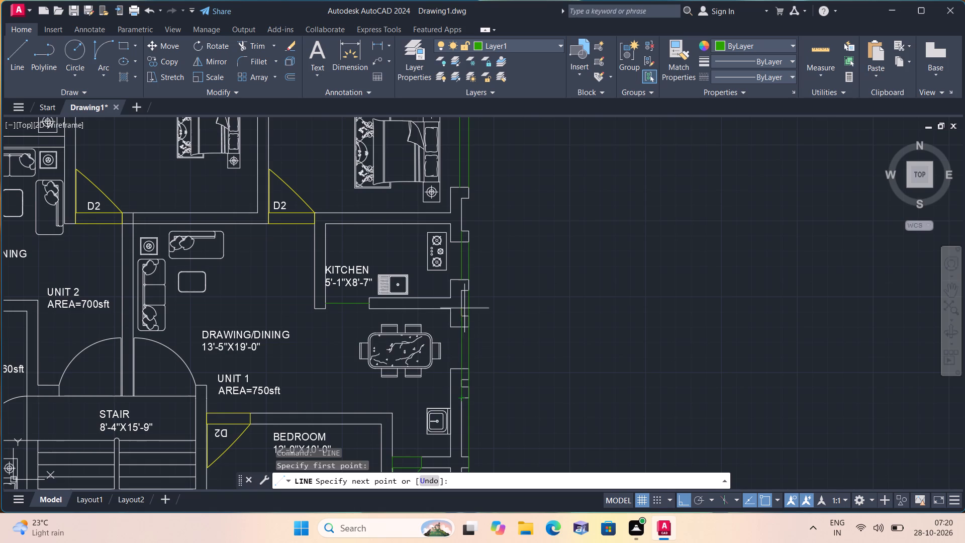
pyautogui.click(461, 276)
pyautogui.press('space')
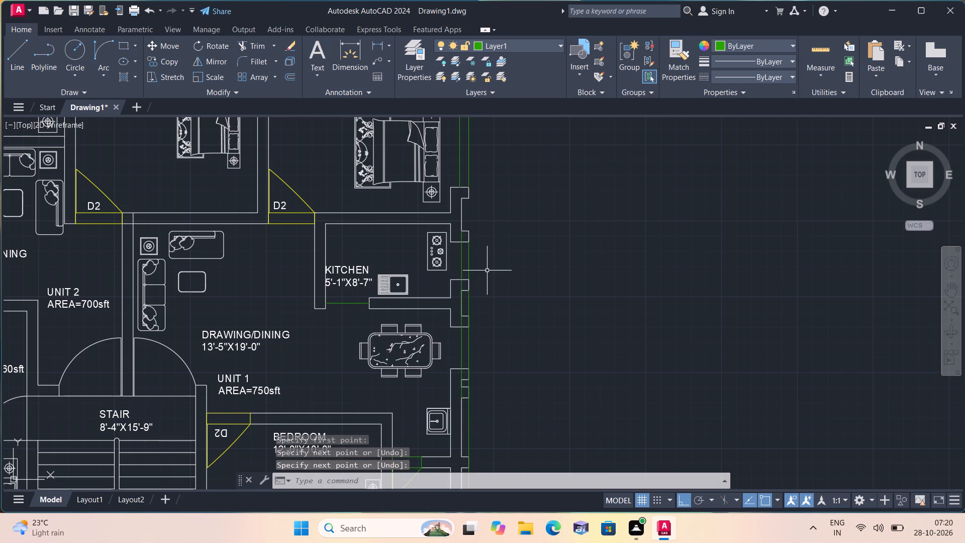
# Draw a Layer1 line across the 12'-6"X11'-0" bedroom's east opening along the wall's outer face, joining both projections' inner corners.
pyautogui.scroll(1, 453, 165)
pyautogui.press('space')
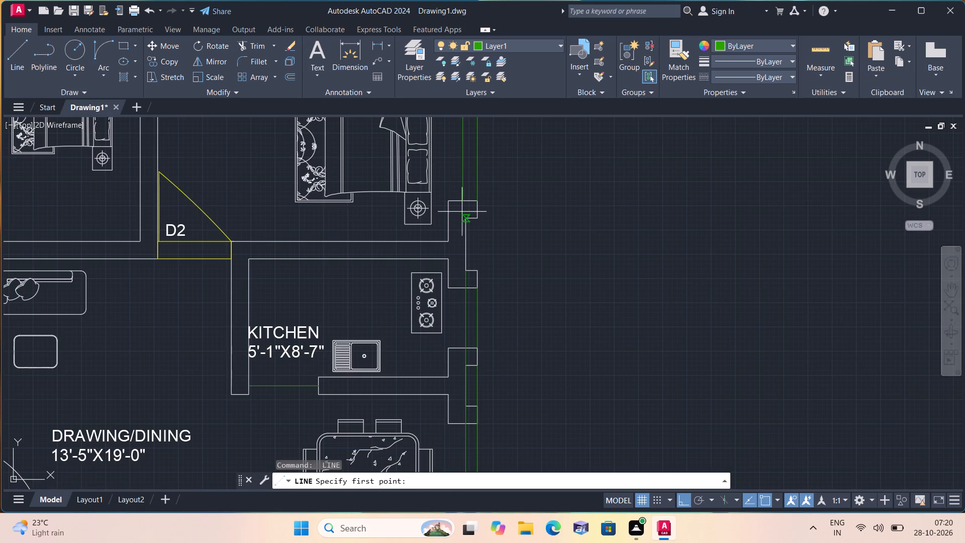
pyautogui.click(466, 217)
pyautogui.moveTo(463, 179); pyautogui.dragTo(473, 354, button='middle')
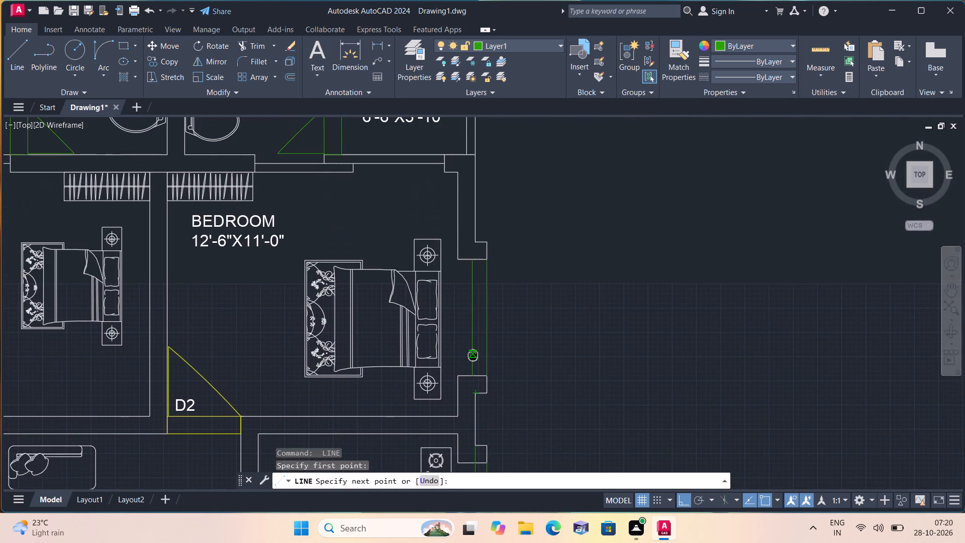
pyautogui.scroll(1, 481, 258)
pyautogui.click(473, 231)
pyautogui.press('space')
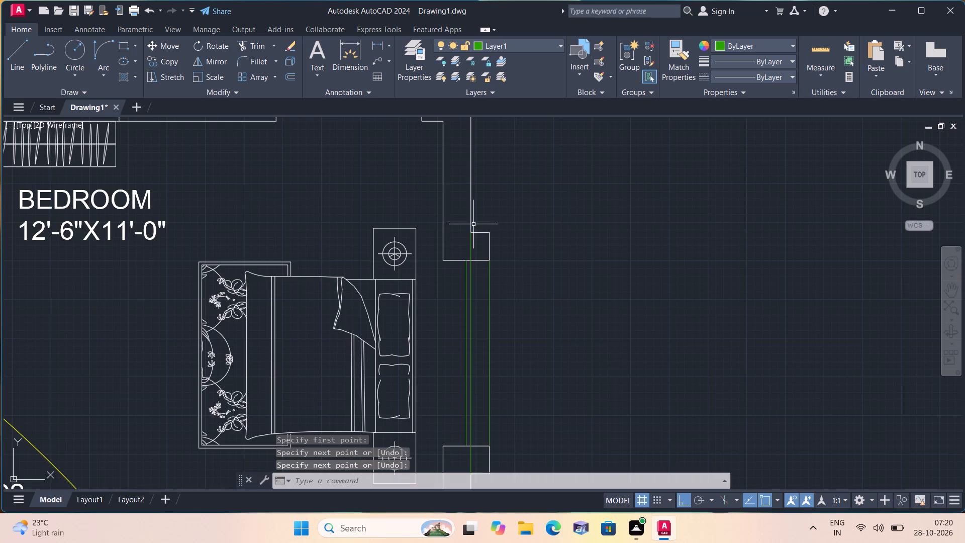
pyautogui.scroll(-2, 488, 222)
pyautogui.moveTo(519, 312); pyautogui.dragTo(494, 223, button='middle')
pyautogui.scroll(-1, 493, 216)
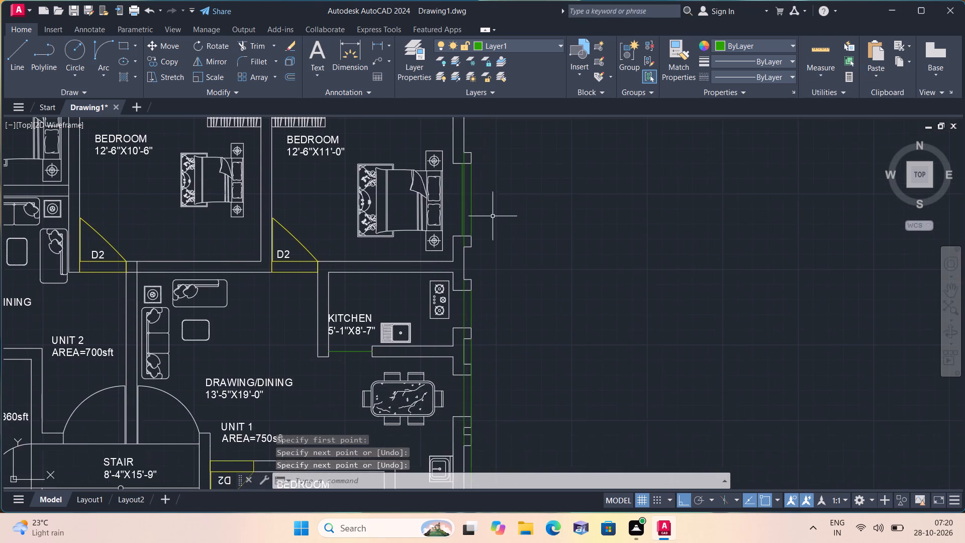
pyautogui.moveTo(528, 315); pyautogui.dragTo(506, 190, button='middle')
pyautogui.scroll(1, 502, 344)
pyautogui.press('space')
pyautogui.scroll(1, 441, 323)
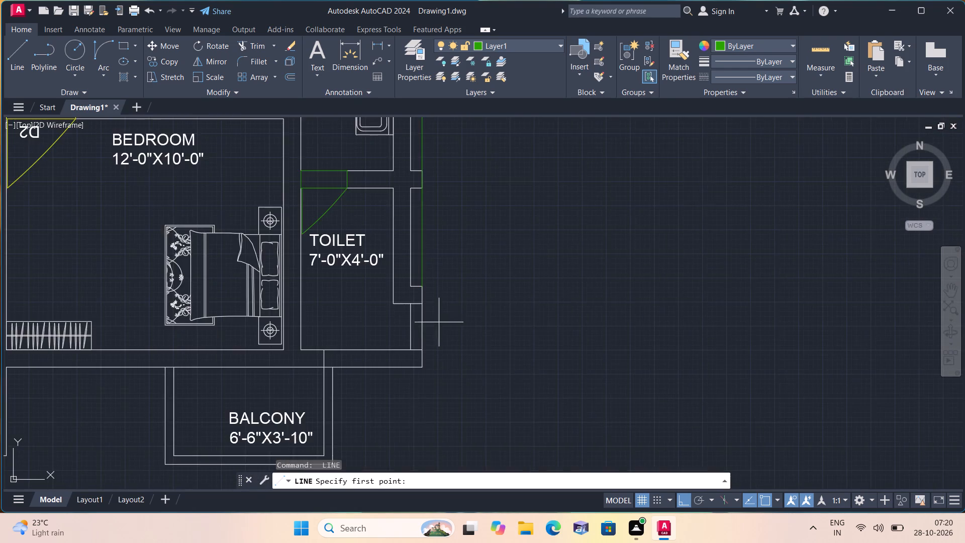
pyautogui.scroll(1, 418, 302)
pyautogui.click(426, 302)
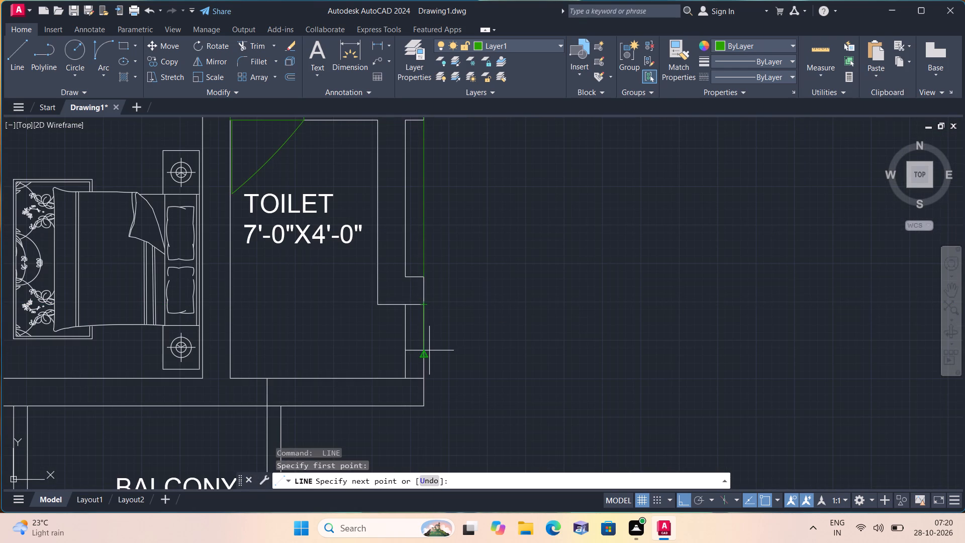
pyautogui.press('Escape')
# Trim the east wall lines beside the 7'-0"X4'-0" toilet between its lower projection and the south wall to form an opening.
pyautogui.scroll(-1, 480, 287)
pyautogui.write('trim')
pyautogui.press('space')
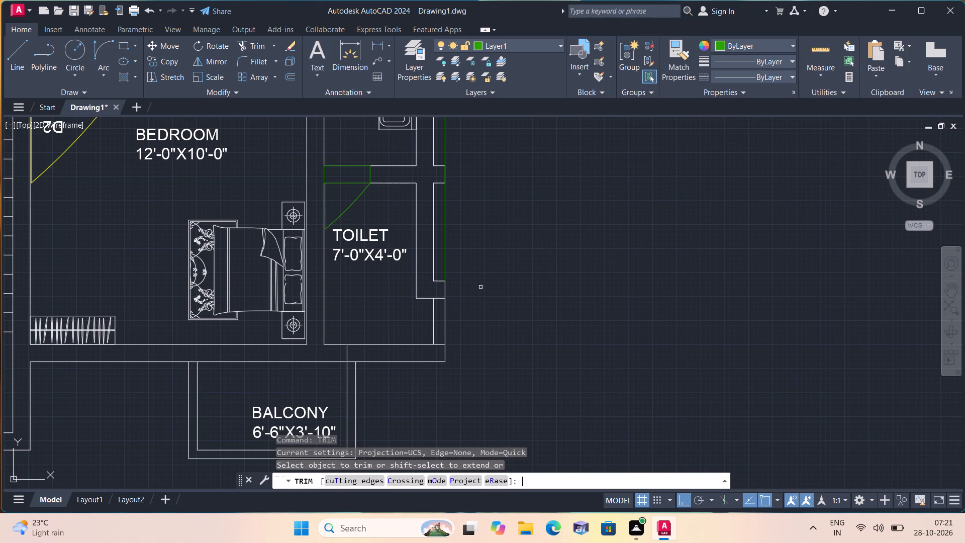
pyautogui.scroll(-1, 481, 289)
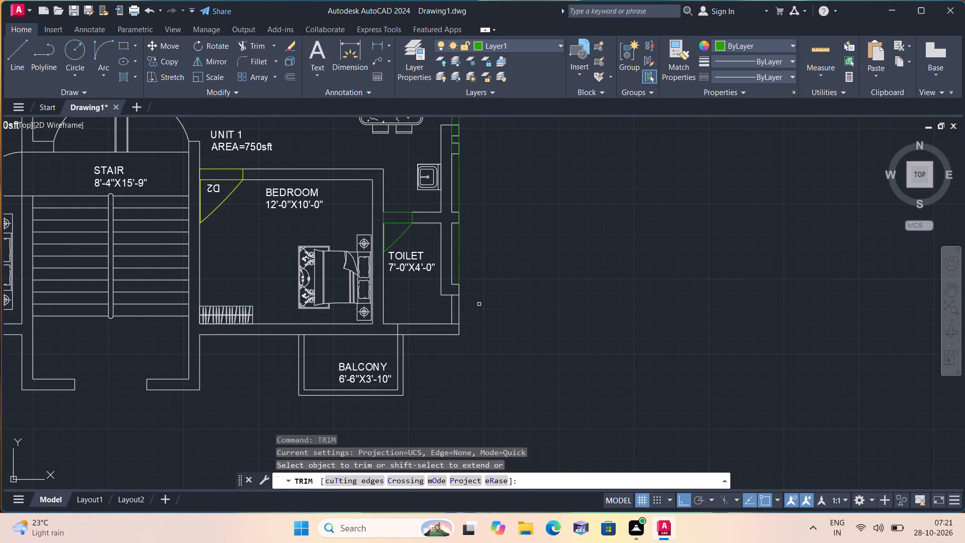
pyautogui.scroll(1, 443, 307)
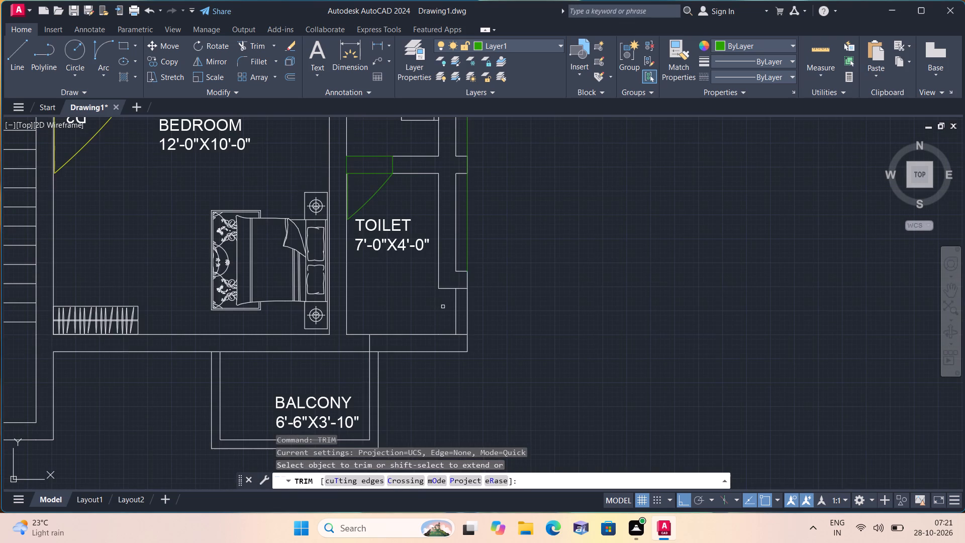
pyautogui.moveTo(443, 307); pyautogui.dragTo(489, 302)
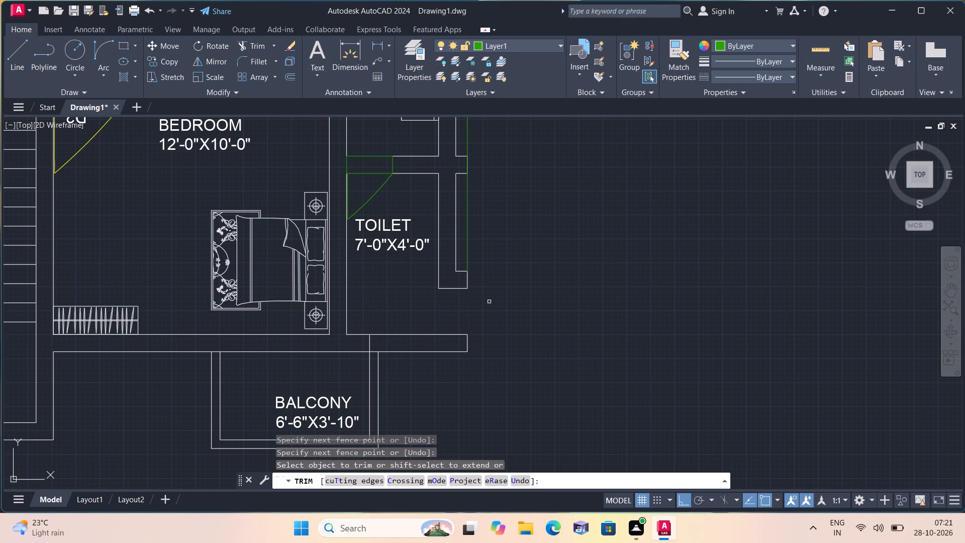
# Draw a Layer1 line along the outermost edge across the 7'-0"X4'-0" toilet's east opening, from its lower projection to the south wall.
pyautogui.press('space')
pyautogui.write('l')
pyautogui.press('space')
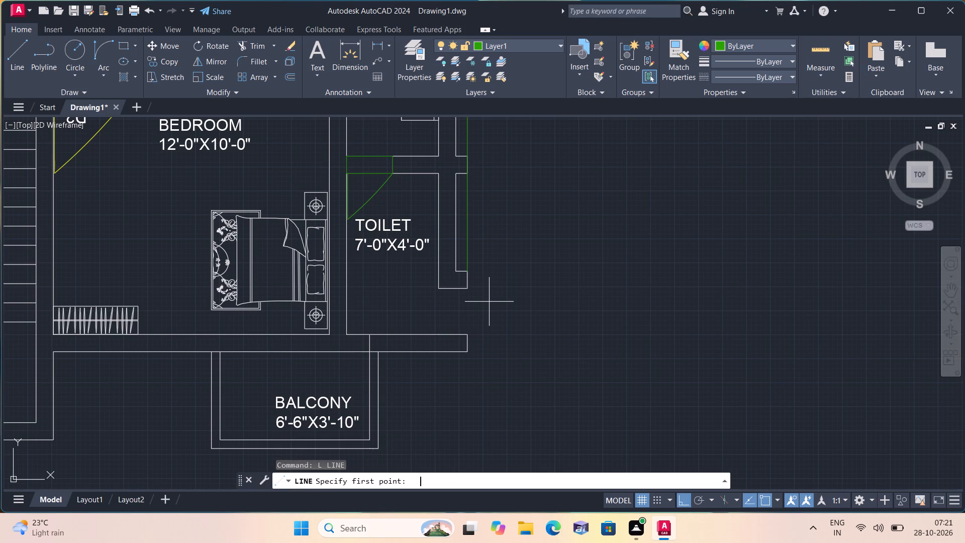
pyautogui.scroll(1, 478, 301)
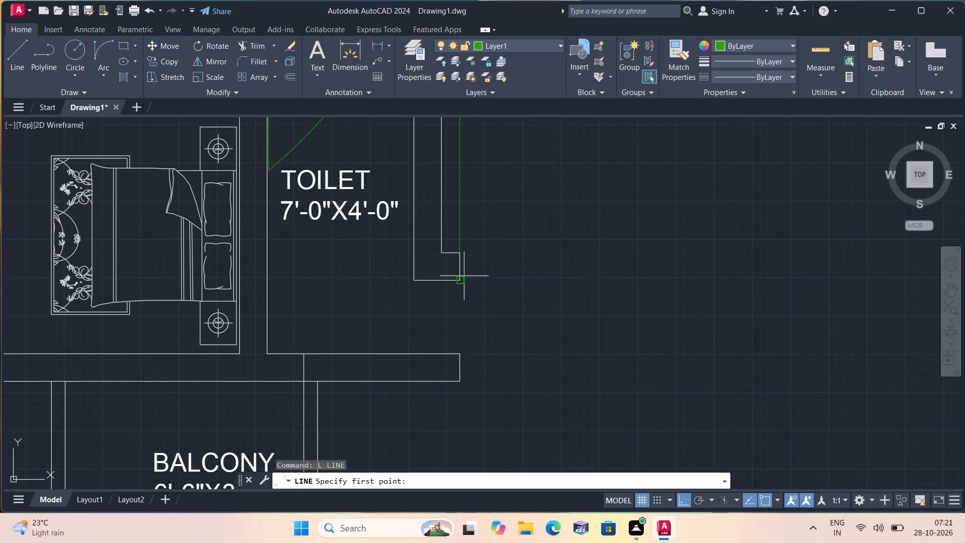
pyautogui.click(457, 276)
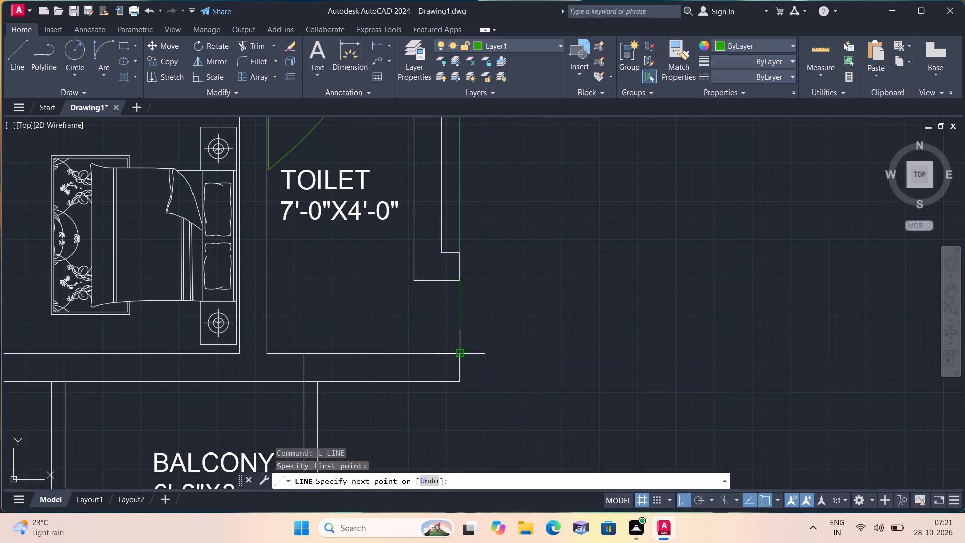
pyautogui.click(463, 353)
pyautogui.press('space')
# Draw a second Layer1 line from the inner corner of the toilet's lower projection straight down to the south wall.
pyautogui.press('space')
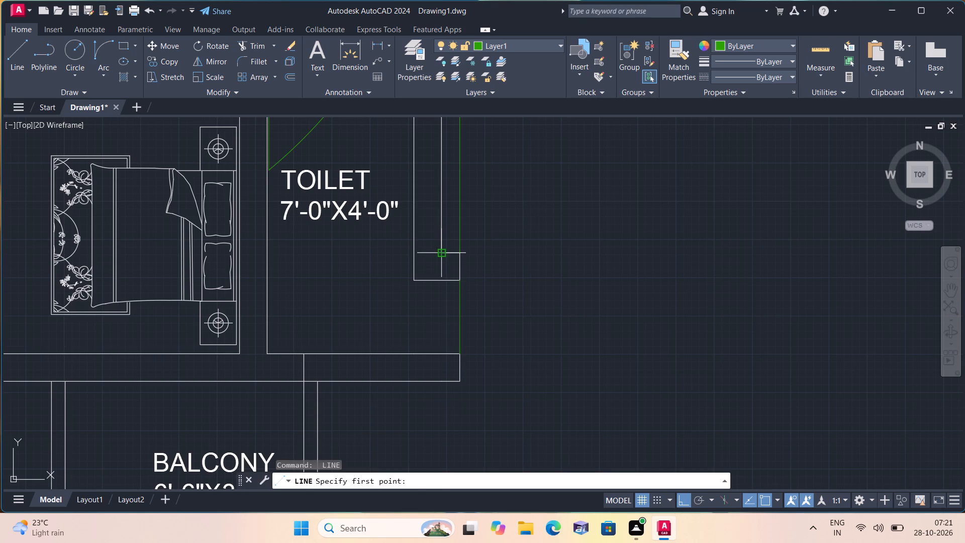
pyautogui.click(443, 251)
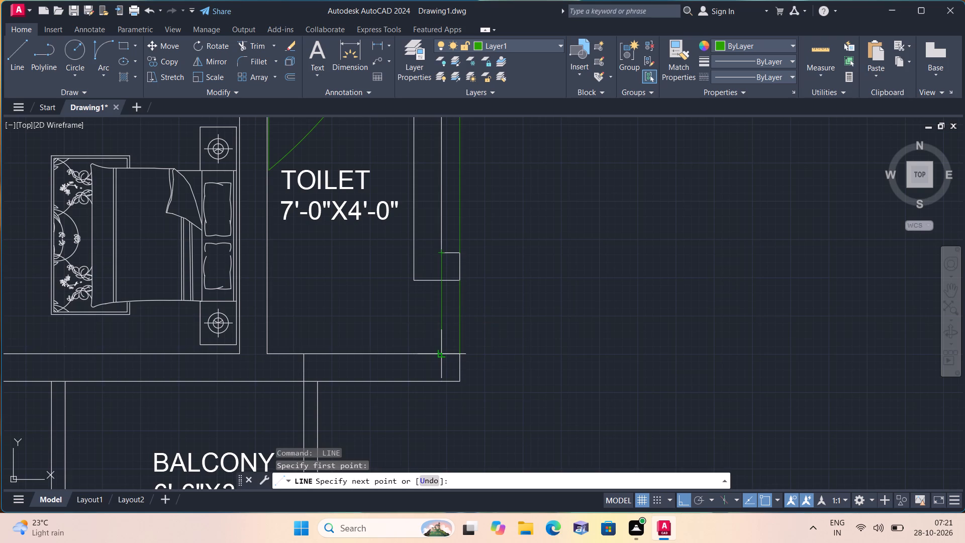
pyautogui.click(443, 355)
pyautogui.press('space')
# Trim the part of the inner Layer1 line that crosses the toilet's lower projection.
pyautogui.write('tr')
pyautogui.write('im')
pyautogui.press('space')
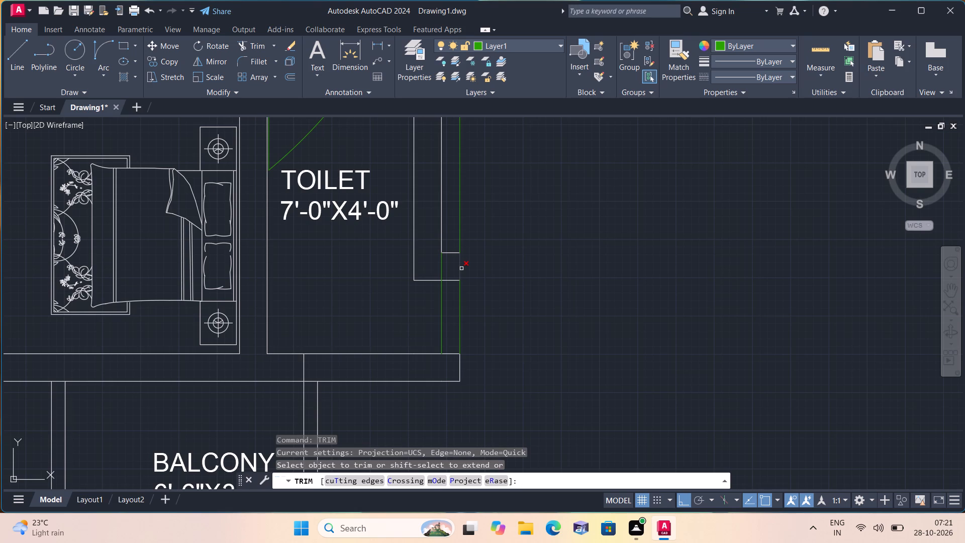
pyautogui.scroll(1, 454, 271)
pyautogui.moveTo(442, 269); pyautogui.dragTo(426, 258)
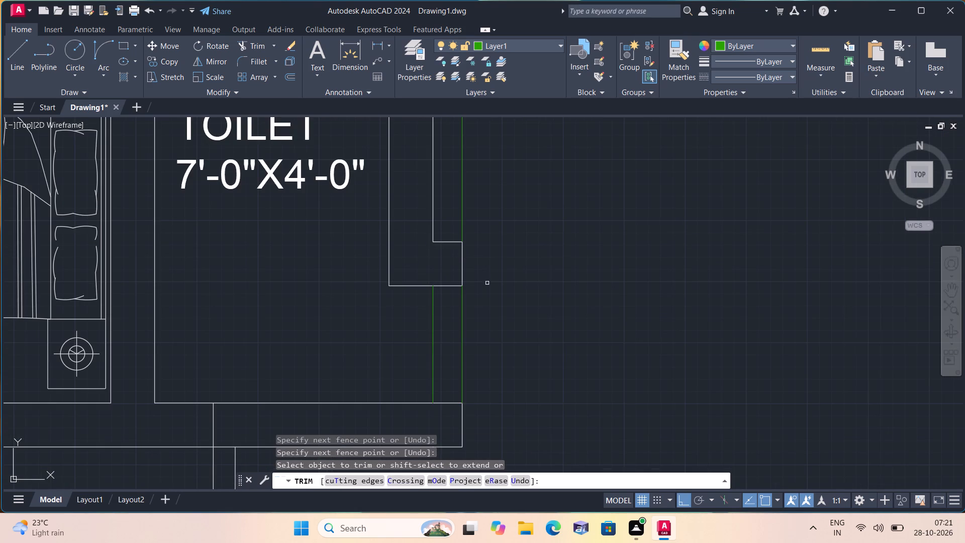
# Trim the outermost Layer1 line between the toilet's two east projections and where it overlaps the upper projection.
pyautogui.moveTo(493, 311); pyautogui.dragTo(501, 335, button='middle')
pyautogui.scroll(-1, 501, 335)
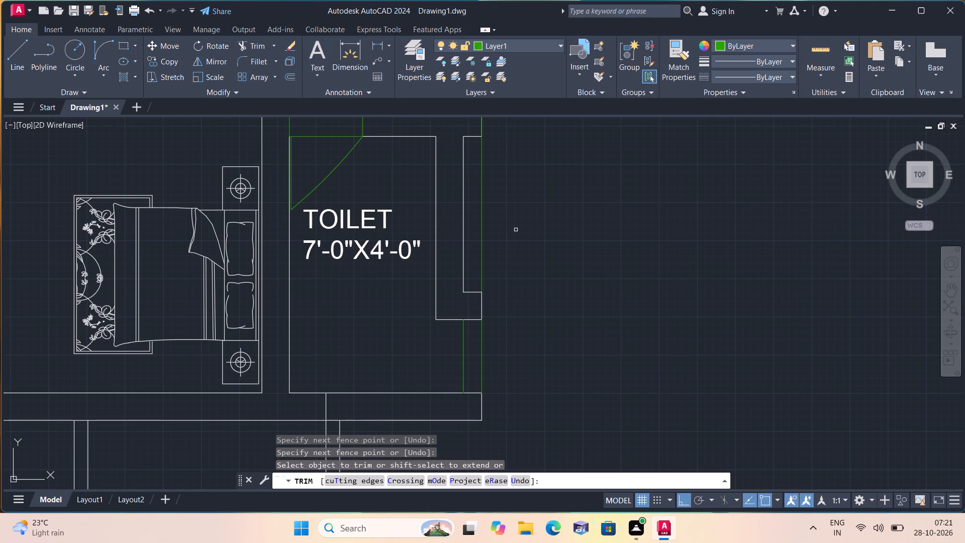
pyautogui.moveTo(516, 230); pyautogui.dragTo(531, 277, button='middle')
pyautogui.scroll(-1, 517, 232)
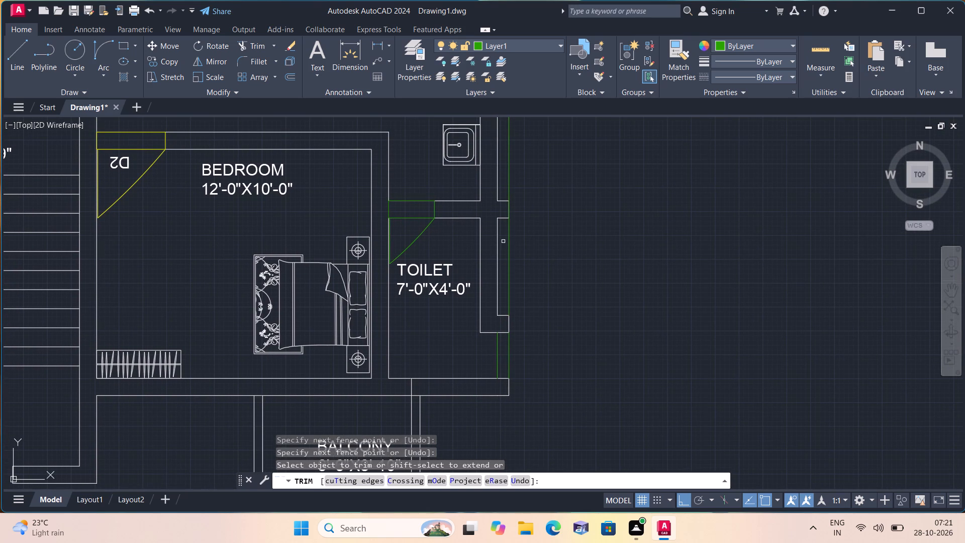
pyautogui.moveTo(503, 241); pyautogui.dragTo(514, 246)
pyautogui.moveTo(523, 233); pyautogui.dragTo(528, 257, button='middle')
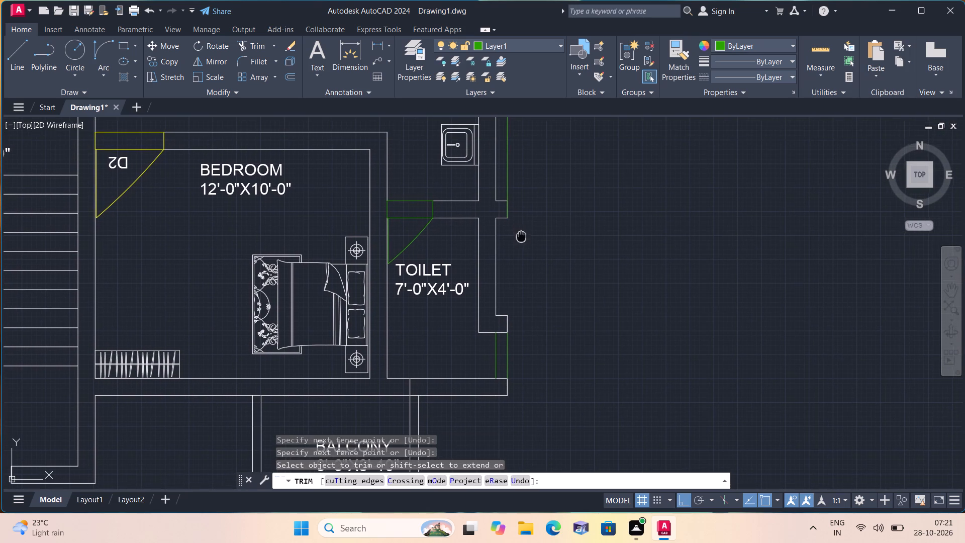
pyautogui.moveTo(528, 257); pyautogui.dragTo(534, 289, button='middle')
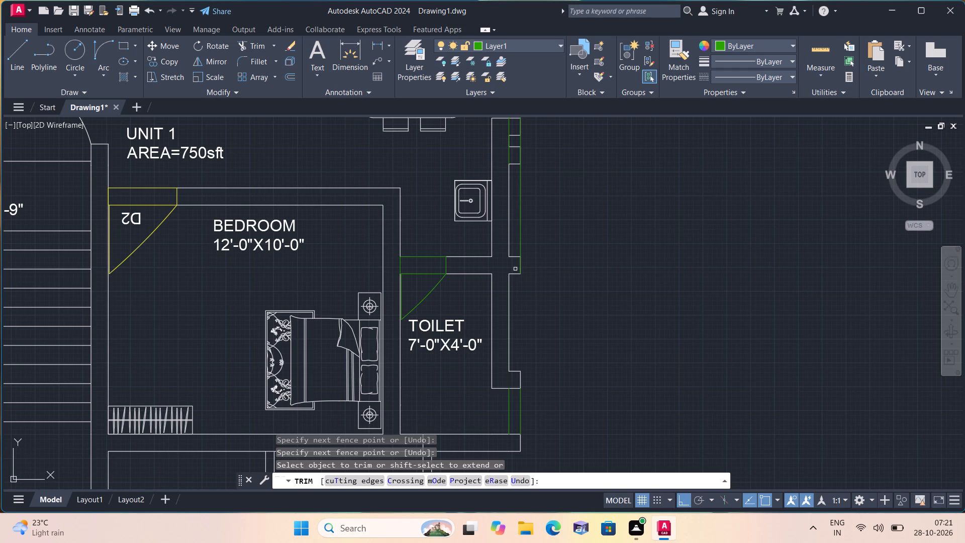
pyautogui.scroll(2, 520, 265)
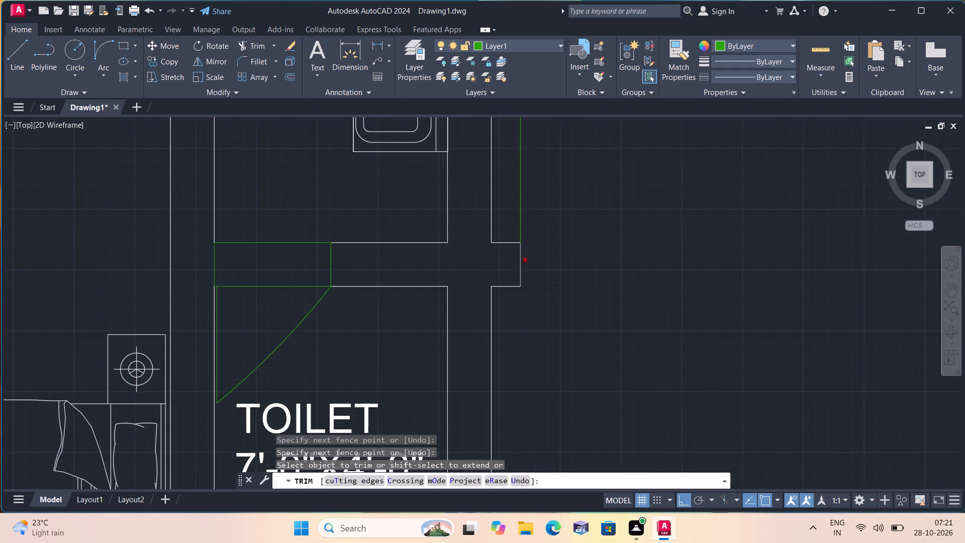
pyautogui.click(520, 265)
# Trim both Layer1 lines where they cross the east wall projection just north of the washbasin.
pyautogui.scroll(-1, 527, 248)
pyautogui.moveTo(527, 294); pyautogui.dragTo(507, 225, button='middle')
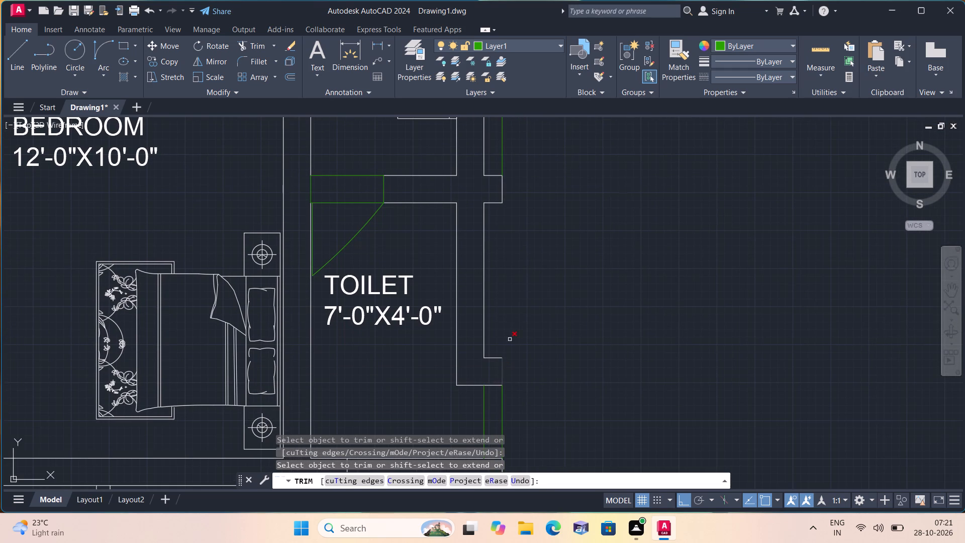
pyautogui.scroll(-1, 517, 292)
pyautogui.moveTo(517, 280); pyautogui.dragTo(546, 348, button='middle')
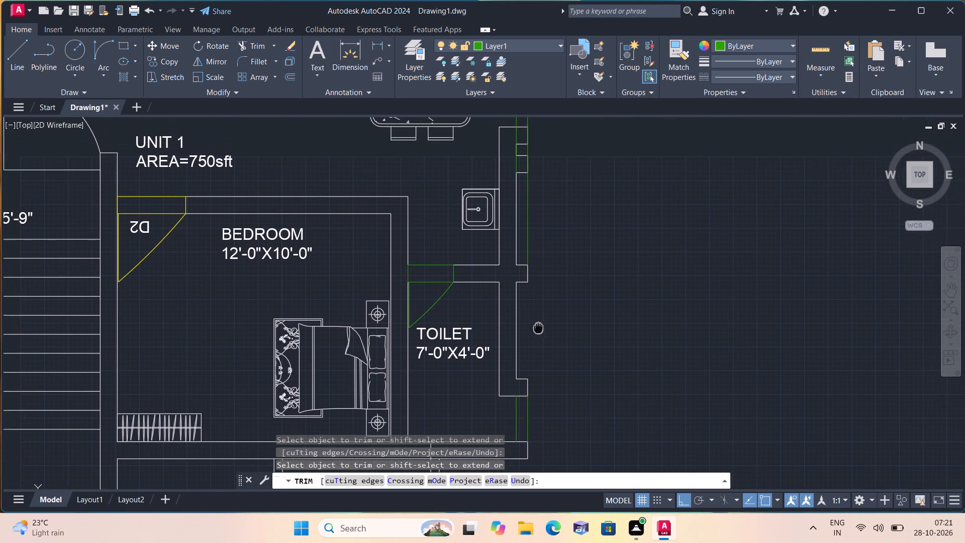
pyautogui.moveTo(546, 348); pyautogui.dragTo(549, 351, button='middle')
pyautogui.moveTo(572, 253); pyautogui.dragTo(586, 306, button='middle')
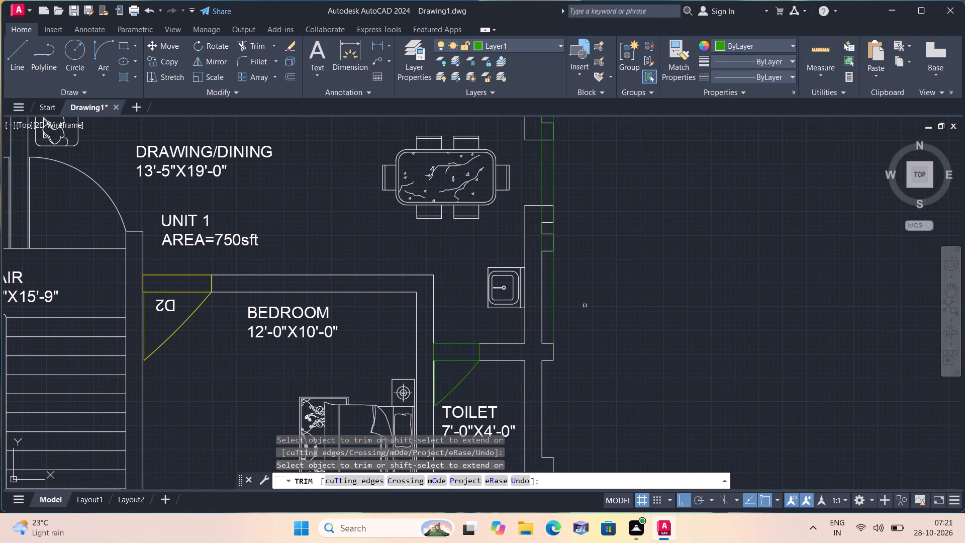
pyautogui.scroll(2, 550, 245)
pyautogui.click(545, 244)
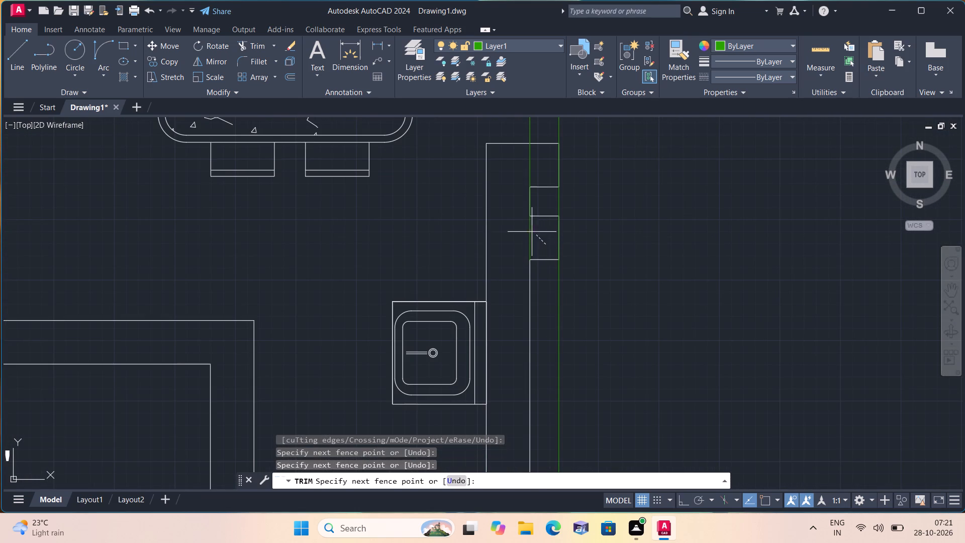
pyautogui.click(525, 229)
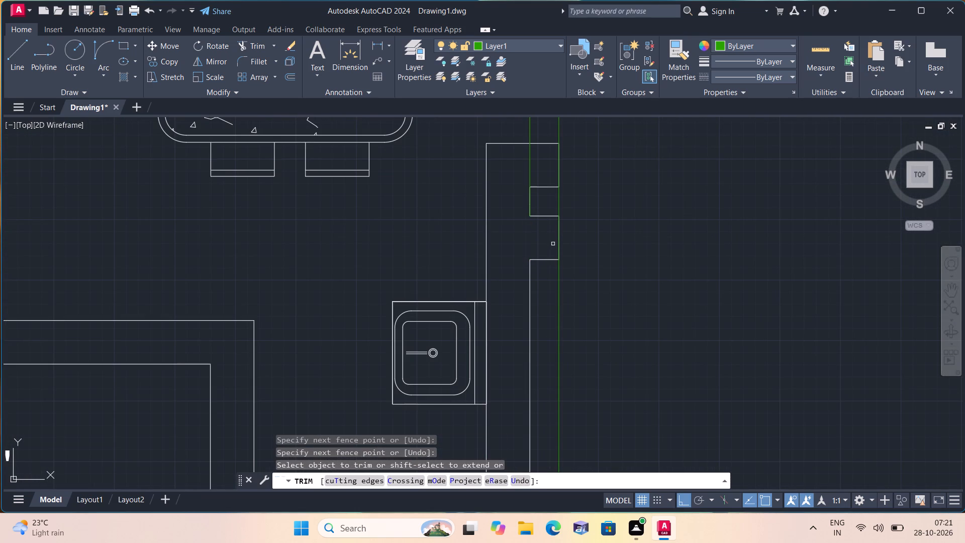
pyautogui.click(558, 244)
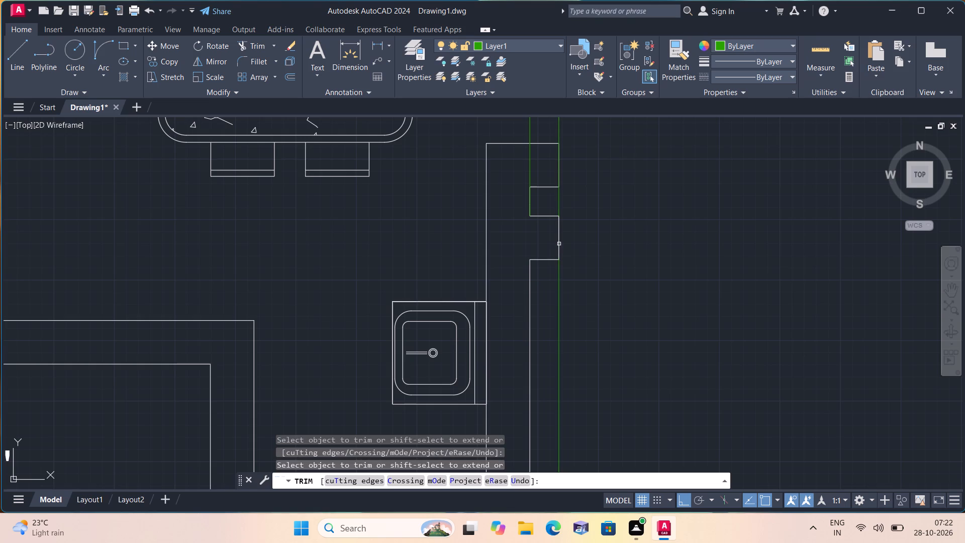
# Trim both Layer1 lines out of the notch south of the dining opening and the projection at the opening's lower edge.
pyautogui.moveTo(549, 232); pyautogui.dragTo(551, 285, button='middle')
pyautogui.moveTo(554, 258); pyautogui.dragTo(563, 258)
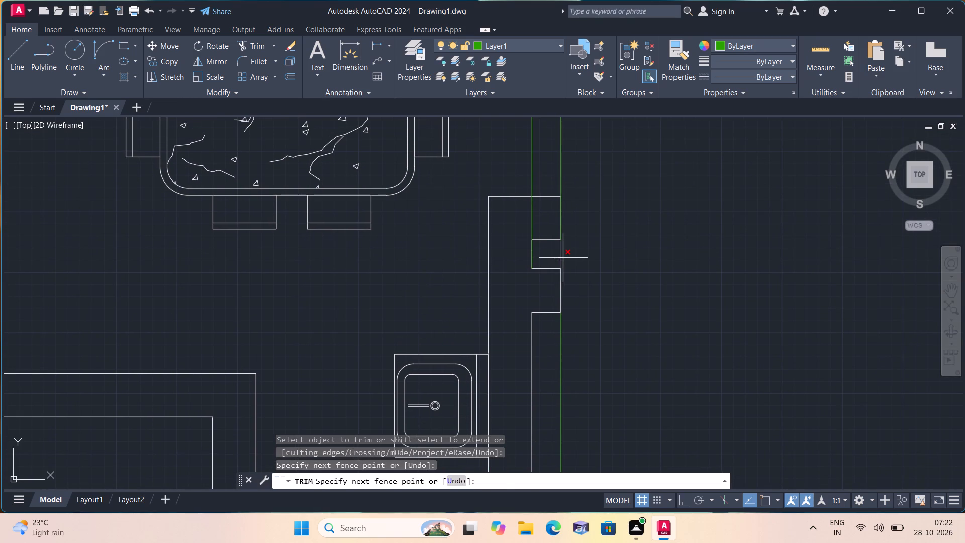
pyautogui.moveTo(563, 258); pyautogui.dragTo(564, 257)
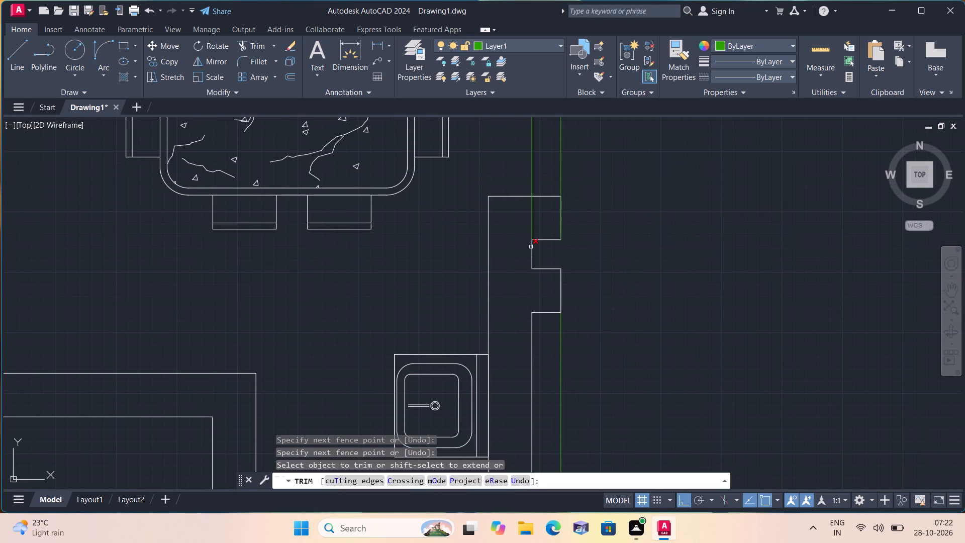
pyautogui.click(531, 247)
pyautogui.moveTo(547, 250); pyautogui.dragTo(548, 293, button='middle')
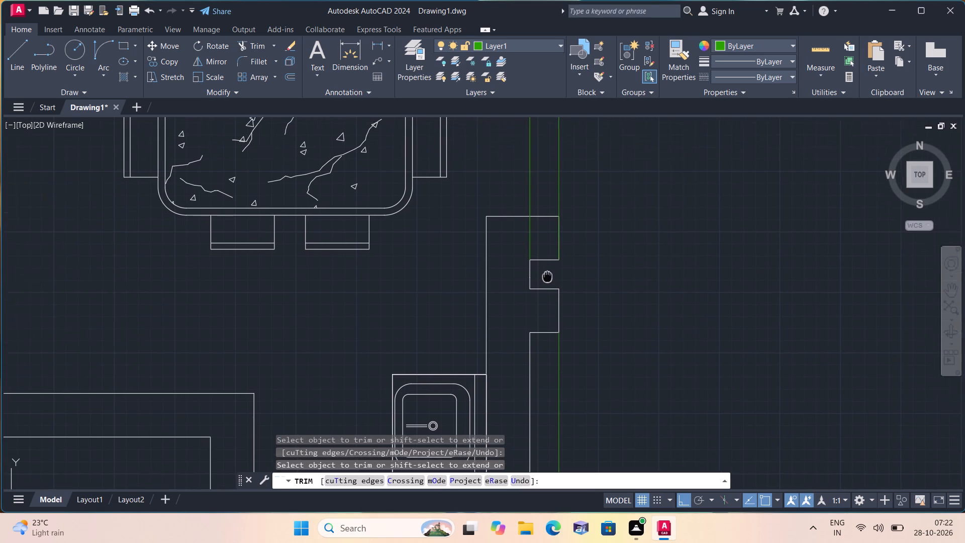
pyautogui.moveTo(548, 293); pyautogui.dragTo(548, 295, button='middle')
pyautogui.click(534, 266)
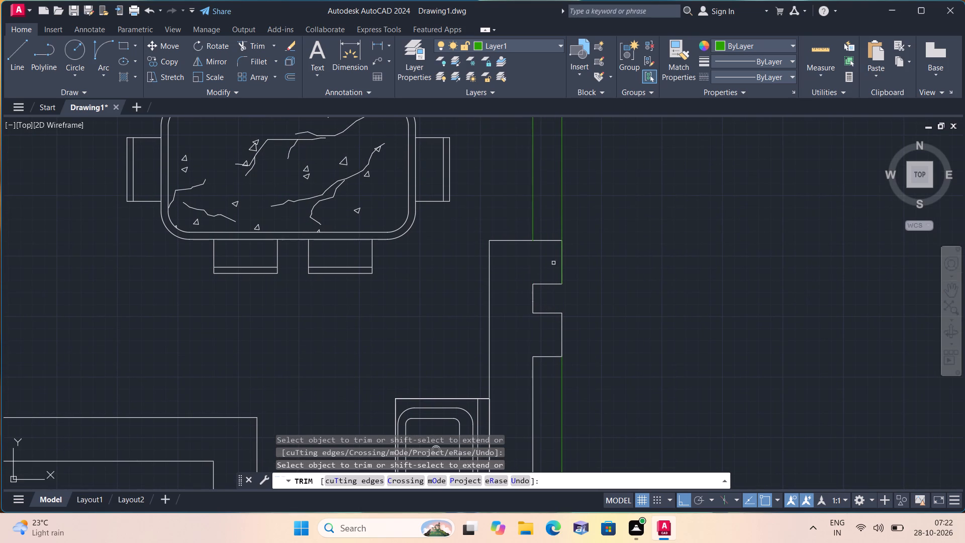
pyautogui.click(561, 263)
# Trim both Layer1 lines across the projection at the dining opening's upper edge and the wall recess north of it.
pyautogui.scroll(-1, 568, 239)
pyautogui.moveTo(575, 233); pyautogui.dragTo(575, 241, button='middle')
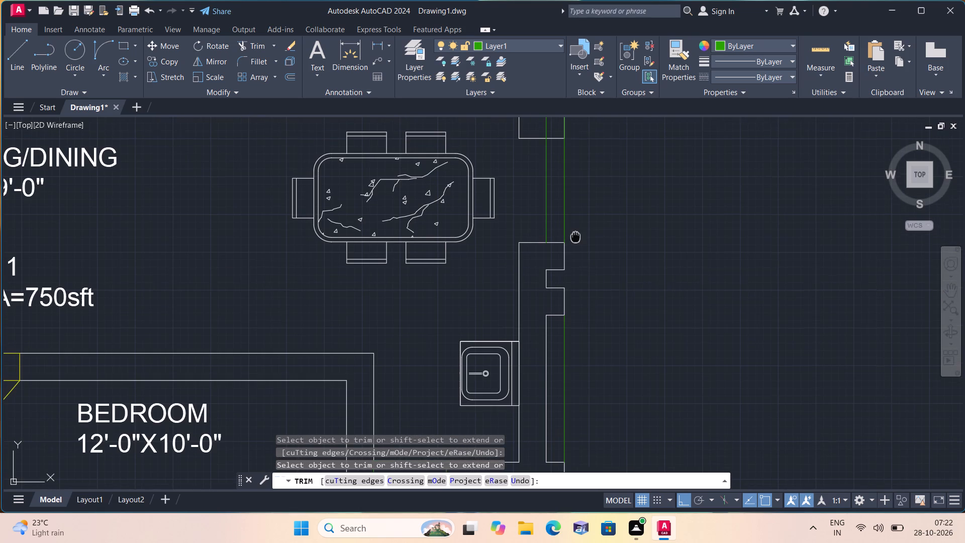
pyautogui.moveTo(575, 241); pyautogui.dragTo(562, 344, button='middle')
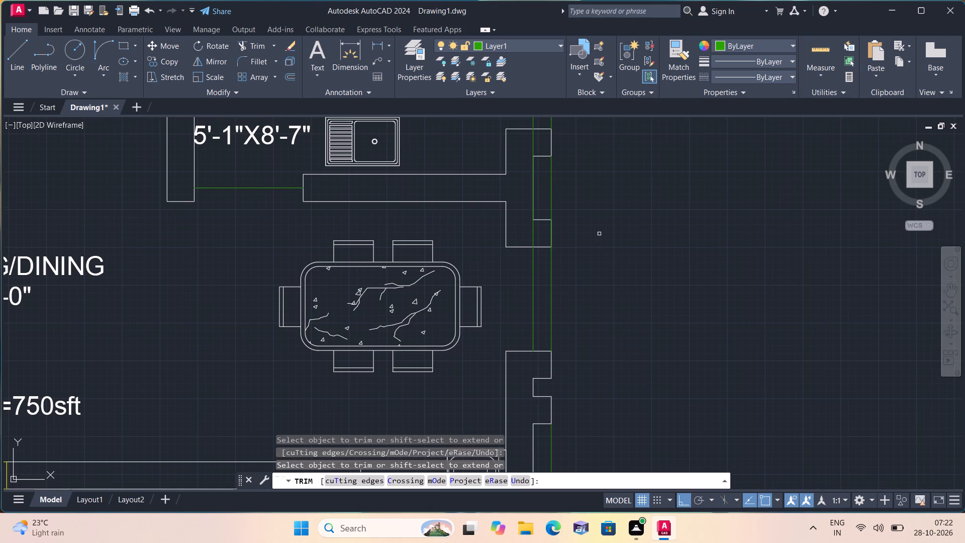
pyautogui.moveTo(597, 234); pyautogui.dragTo(585, 264, button='middle')
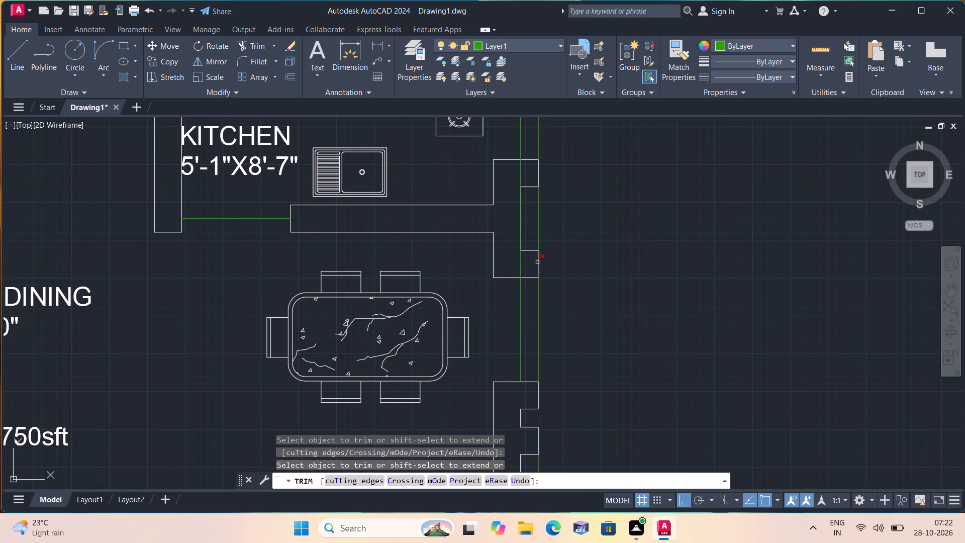
pyautogui.click(538, 257)
pyautogui.moveTo(526, 260); pyautogui.dragTo(514, 260)
pyautogui.moveTo(514, 259); pyautogui.dragTo(504, 300, button='middle')
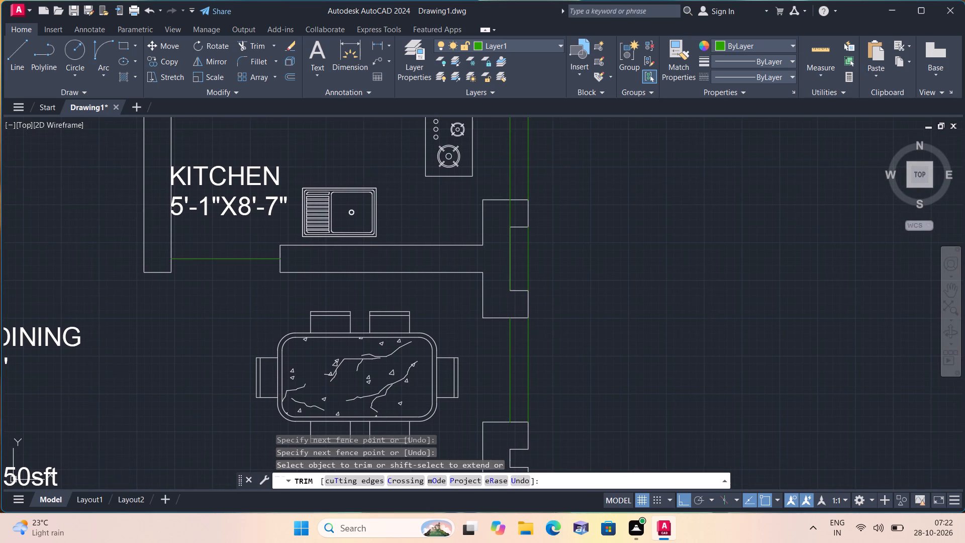
pyautogui.click(509, 238)
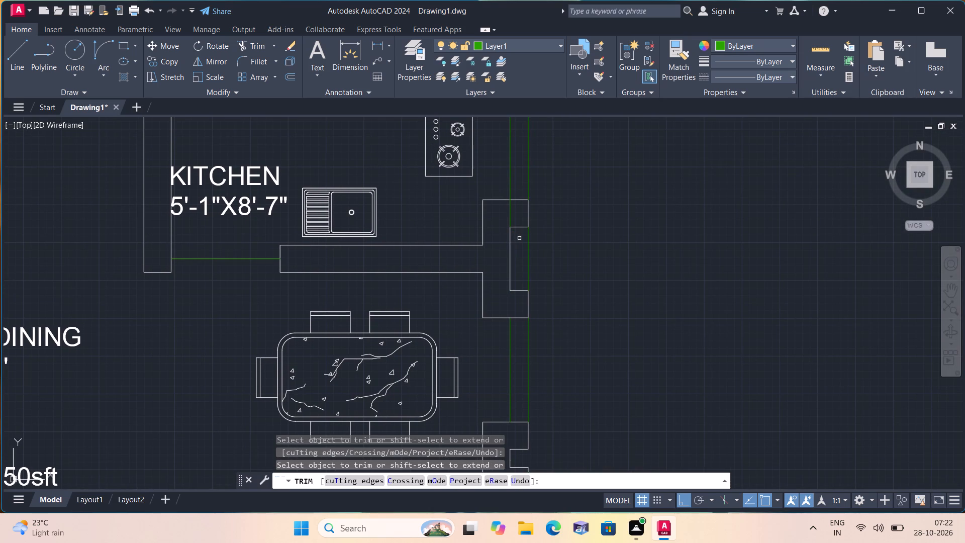
pyautogui.moveTo(519, 238); pyautogui.dragTo(551, 250)
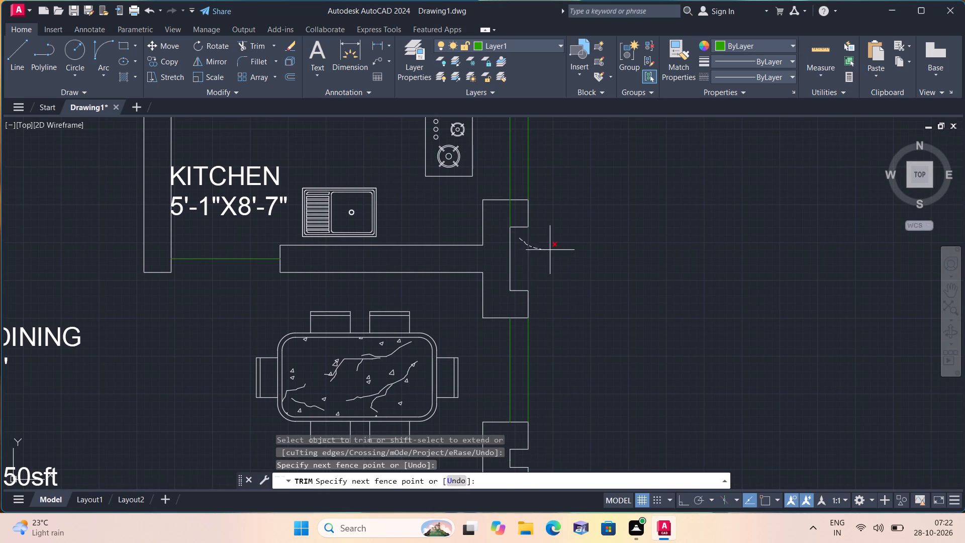
# Trim the Layer1 lines where they cross the projection at the lower edge of the kitchen's east opening.
pyautogui.scroll(-1, 535, 222)
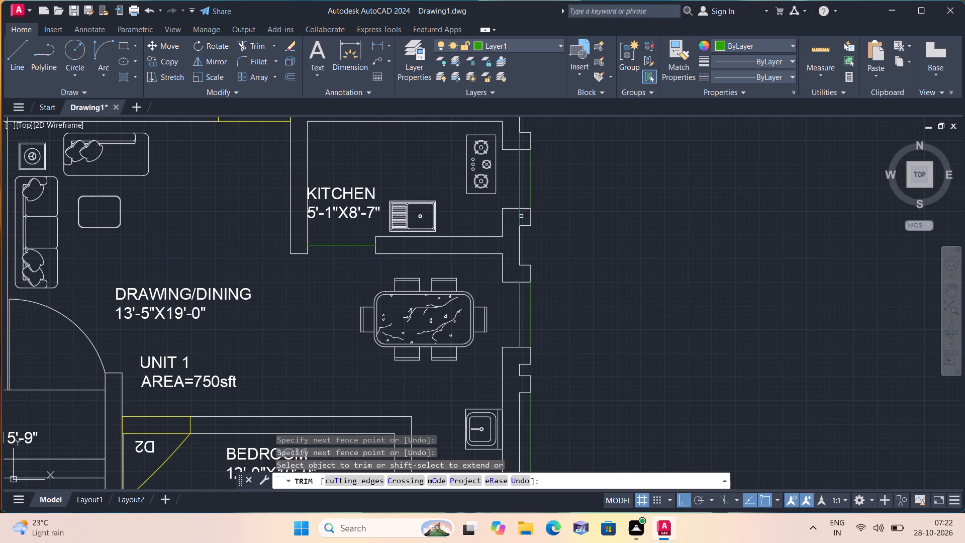
pyautogui.scroll(1, 521, 216)
pyautogui.click(521, 216)
pyautogui.click(519, 216)
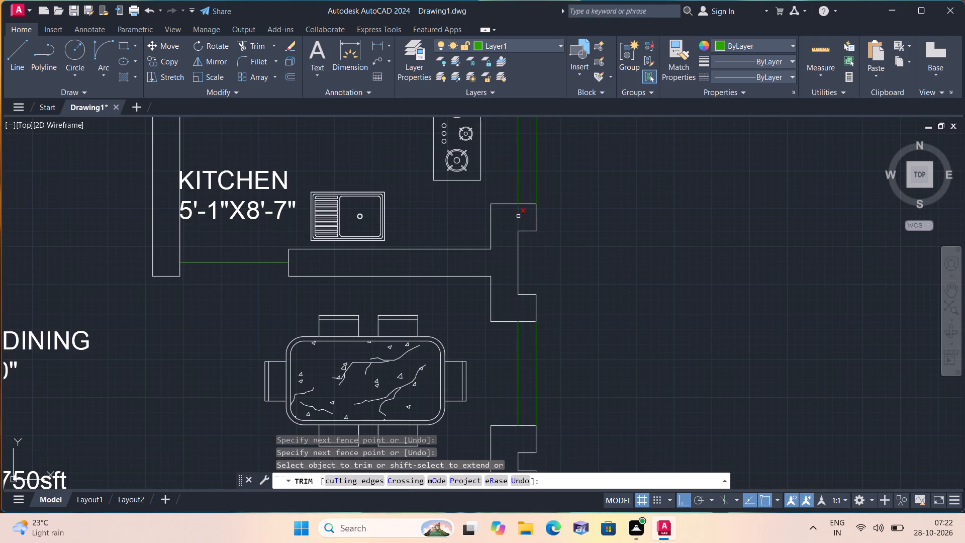
pyautogui.moveTo(518, 216); pyautogui.dragTo(514, 296, button='middle')
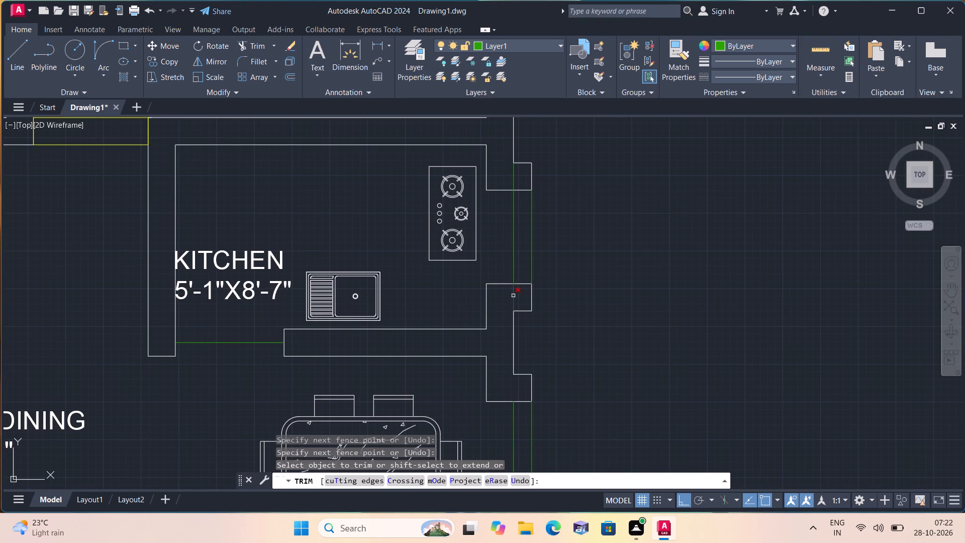
pyautogui.click(513, 296)
# Trim the inner Layer1 line where it crosses the projection at the upper edge of the kitchen's east opening.
pyautogui.moveTo(574, 187); pyautogui.dragTo(574, 188, button='middle')
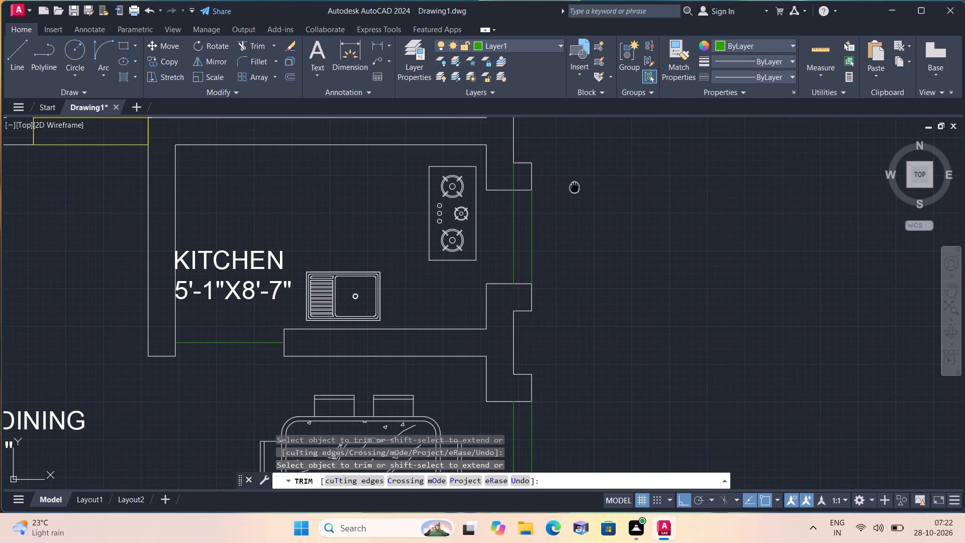
pyautogui.moveTo(574, 188); pyautogui.dragTo(579, 216, button='middle')
pyautogui.scroll(1, 548, 205)
pyautogui.moveTo(513, 205); pyautogui.dragTo(510, 206)
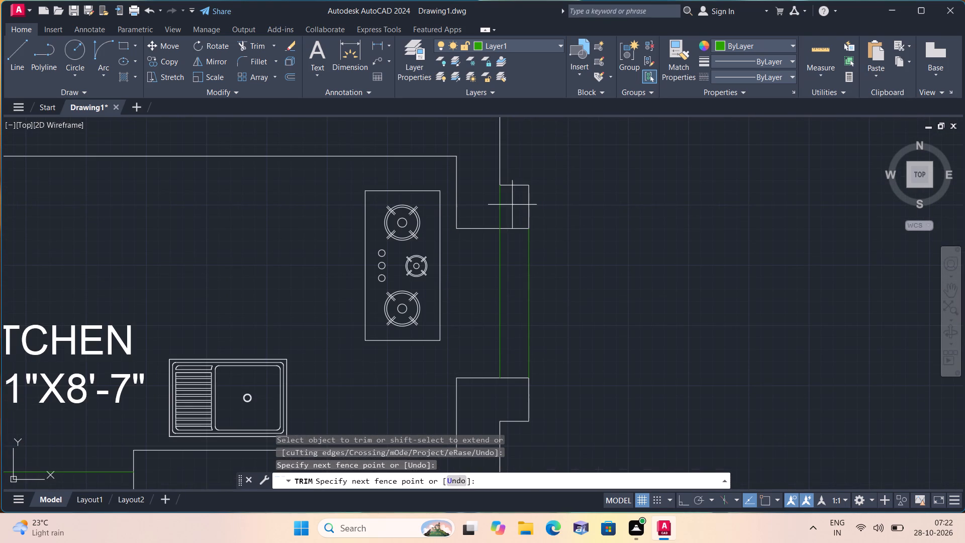
pyautogui.moveTo(510, 206); pyautogui.dragTo(484, 207)
pyautogui.scroll(2, 505, 226)
pyautogui.scroll(-1, 554, 234)
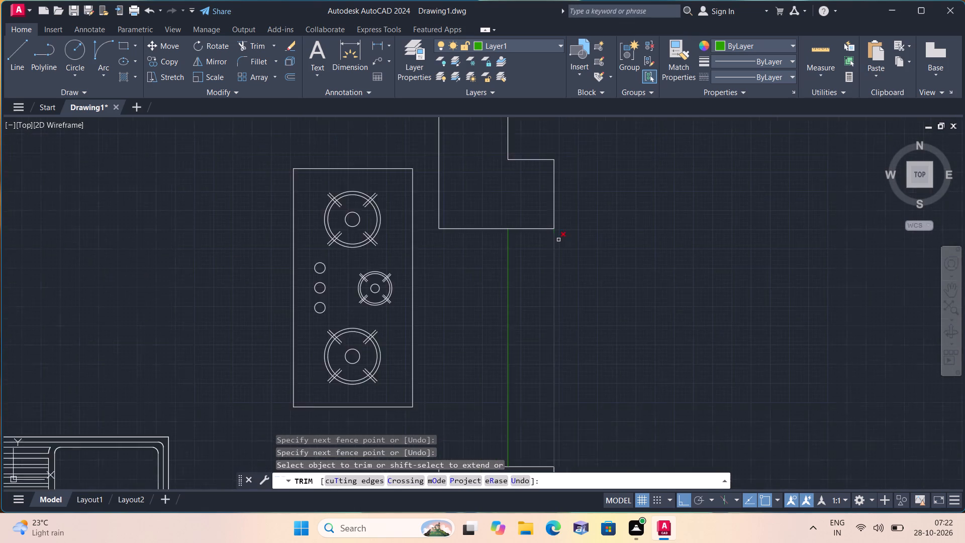
# Trim the inner Layer1 line where it crosses the projection at the lower edge of the 12'-6"X11'-0" bedroom's east opening.
pyautogui.scroll(-2, 562, 244)
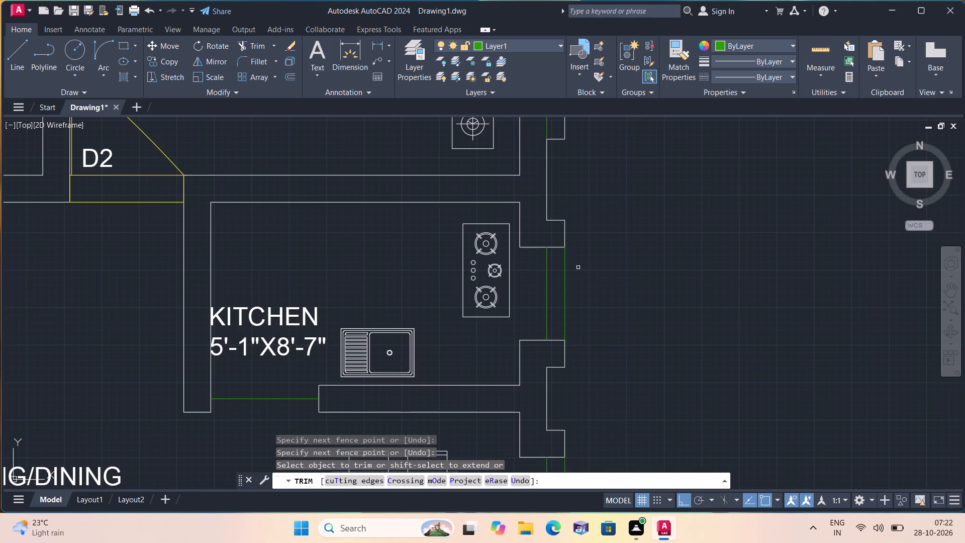
pyautogui.moveTo(593, 214); pyautogui.dragTo(613, 304, button='middle')
pyautogui.scroll(-1, 613, 304)
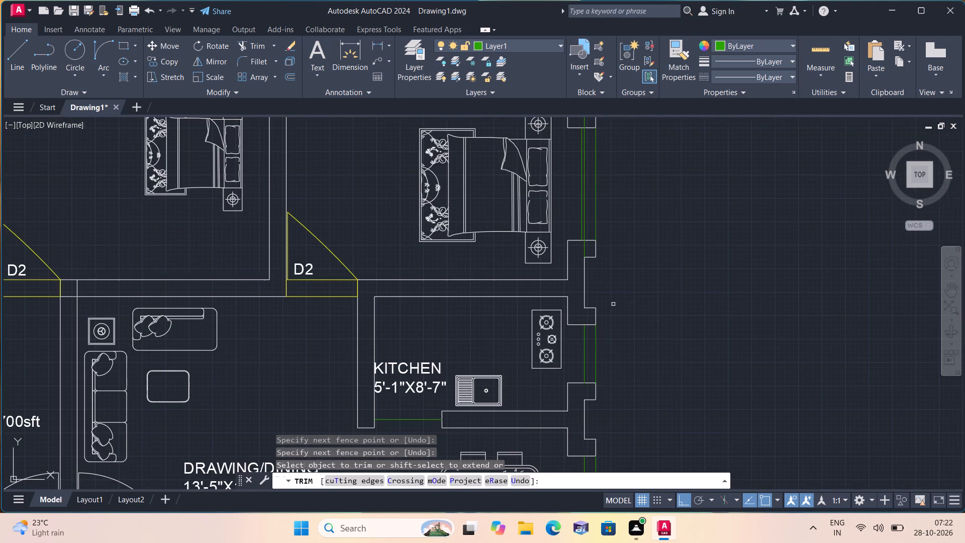
pyautogui.scroll(-1, 613, 303)
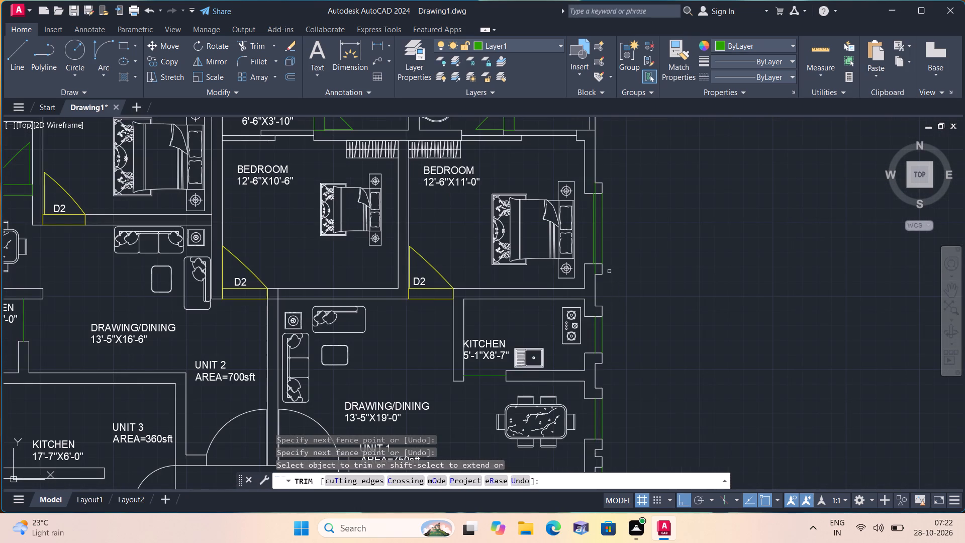
pyautogui.scroll(2, 601, 266)
pyautogui.moveTo(593, 277); pyautogui.dragTo(580, 269)
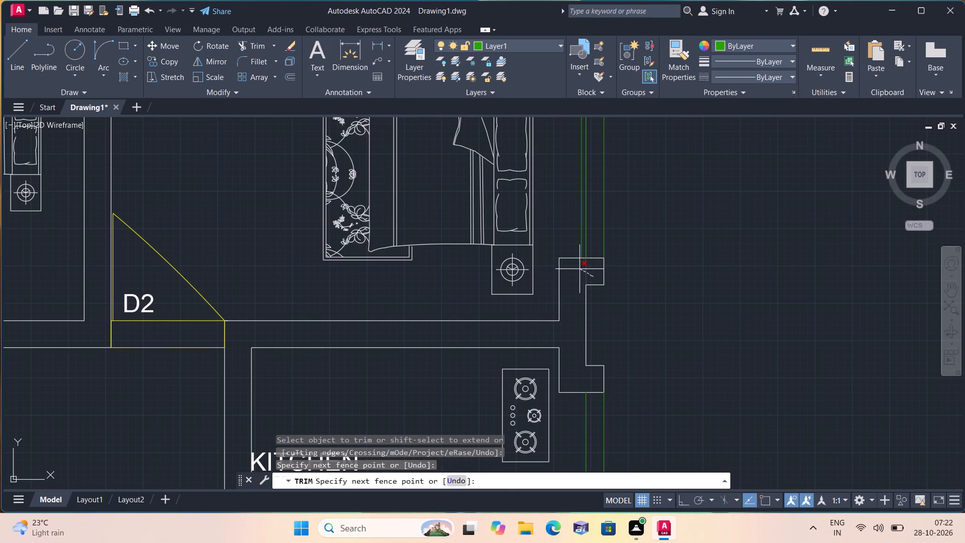
# Trim away the extra innermost Layer1 line inside the same bedroom opening.
pyautogui.scroll(2, 583, 243)
pyautogui.moveTo(581, 241); pyautogui.dragTo(565, 229)
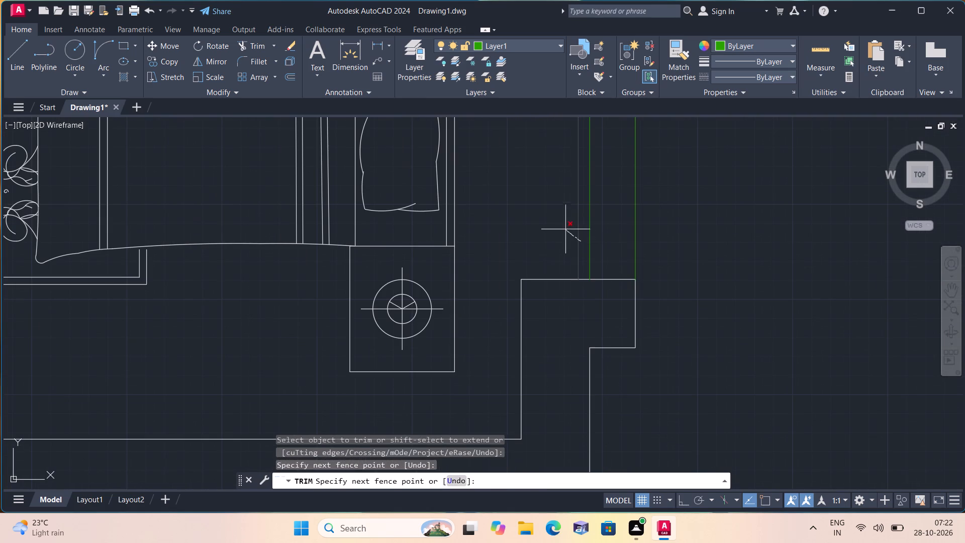
# Trim the Layer1 lines where they cross the projection at the upper edge of the bedroom's east opening, and finish trimming.
pyautogui.scroll(-1, 565, 229)
pyautogui.moveTo(565, 229); pyautogui.dragTo(556, 316, button='middle')
pyautogui.scroll(-1, 556, 317)
pyautogui.scroll(-1, 548, 266)
pyautogui.moveTo(548, 266); pyautogui.dragTo(546, 335, button='middle')
pyautogui.scroll(2, 554, 260)
pyautogui.moveTo(554, 257); pyautogui.dragTo(560, 256)
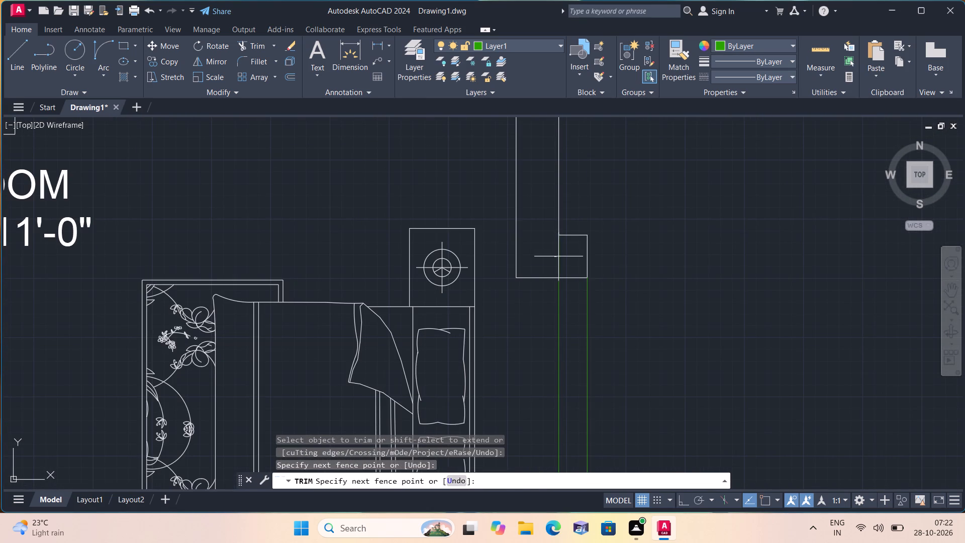
pyautogui.moveTo(560, 256); pyautogui.dragTo(564, 256)
pyautogui.scroll(-2, 567, 255)
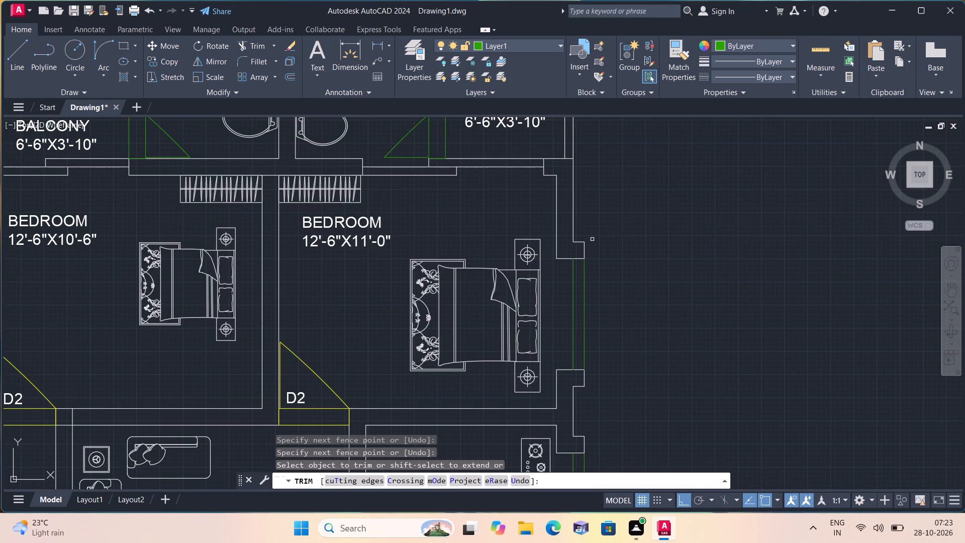
pyautogui.press('space')
# Review the window lines along Unit 1's east wall from the top bedroom down to the toilet, and the overall plan.
pyautogui.scroll(-1, 599, 249)
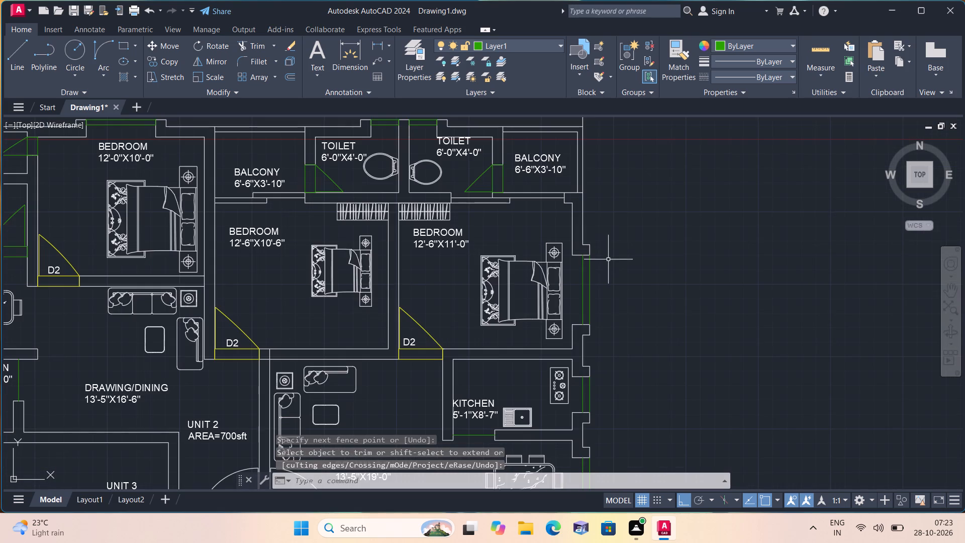
pyautogui.scroll(-1, 627, 287)
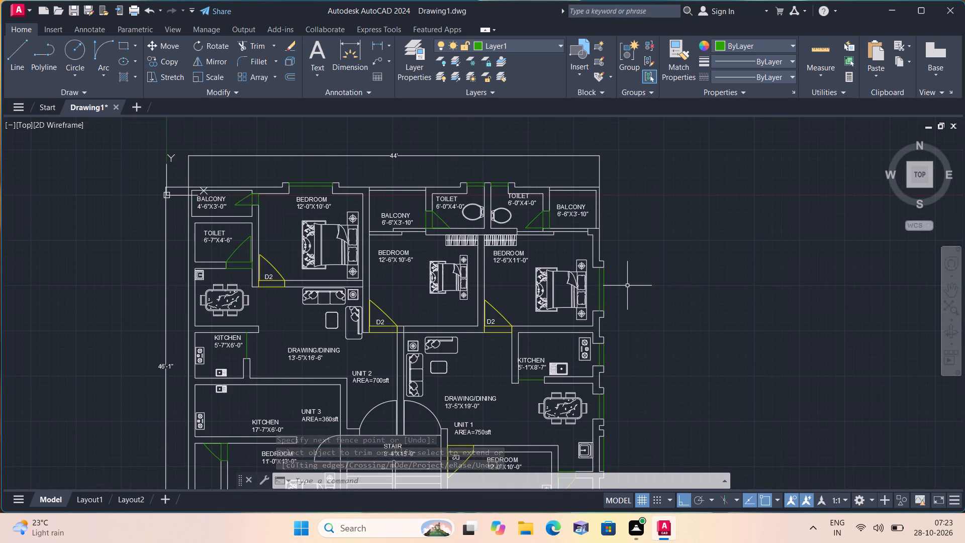
pyautogui.scroll(1, 627, 286)
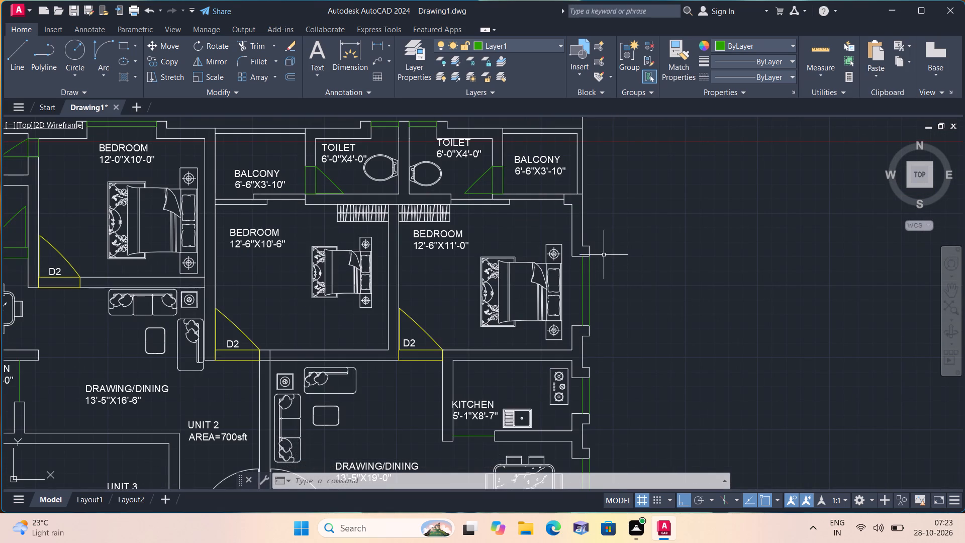
pyautogui.moveTo(640, 306); pyautogui.dragTo(639, 301, button='middle')
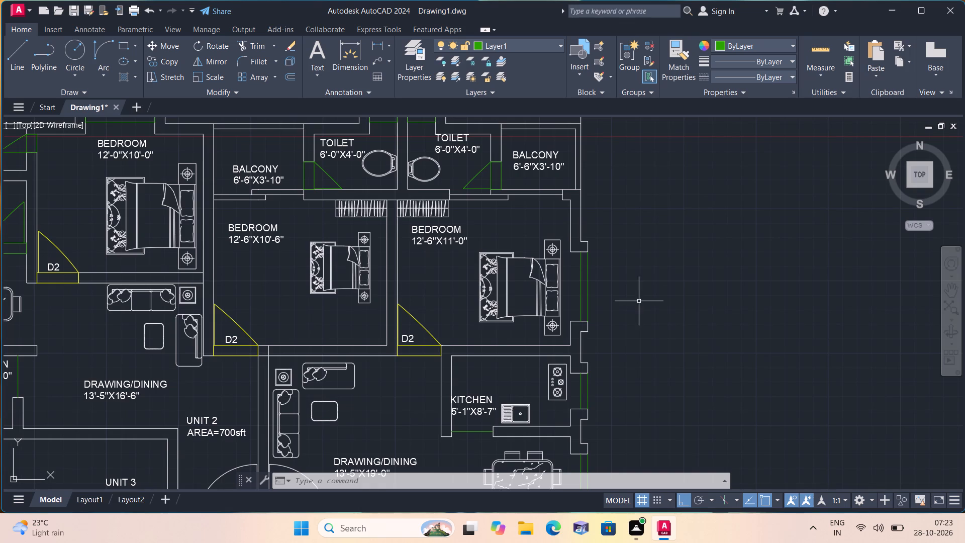
pyautogui.moveTo(645, 320); pyautogui.dragTo(629, 254, button='middle')
pyautogui.scroll(-1, 632, 306)
pyautogui.moveTo(632, 306); pyautogui.dragTo(623, 278, button='middle')
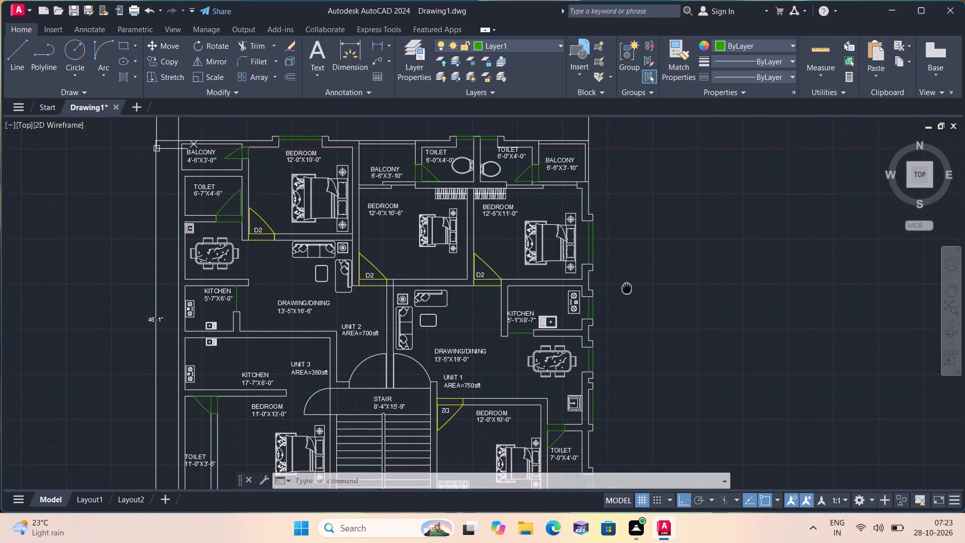
pyautogui.moveTo(623, 278); pyautogui.dragTo(622, 262, button='middle')
pyautogui.moveTo(622, 262); pyautogui.dragTo(634, 320, button='middle')
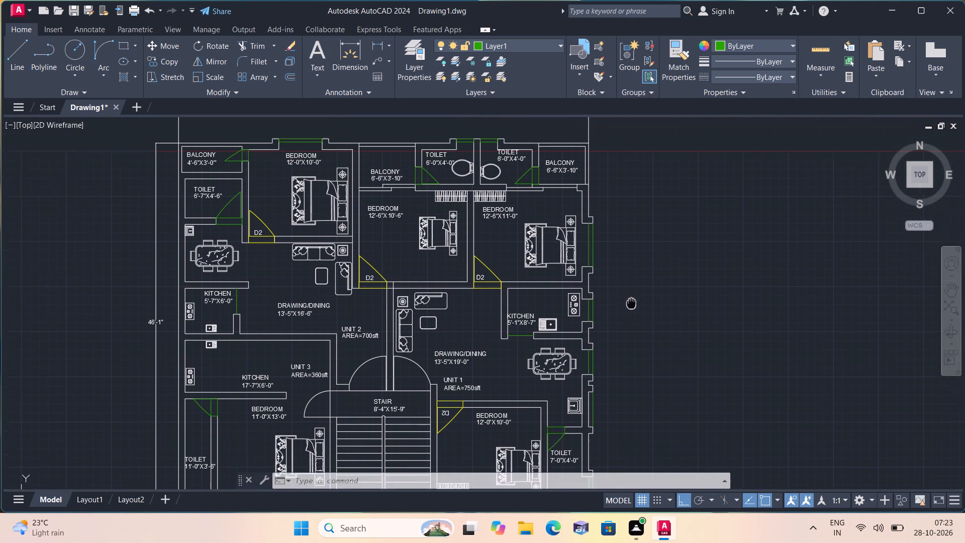
pyautogui.moveTo(634, 320); pyautogui.dragTo(634, 325, button='middle')
pyautogui.scroll(1, 568, 192)
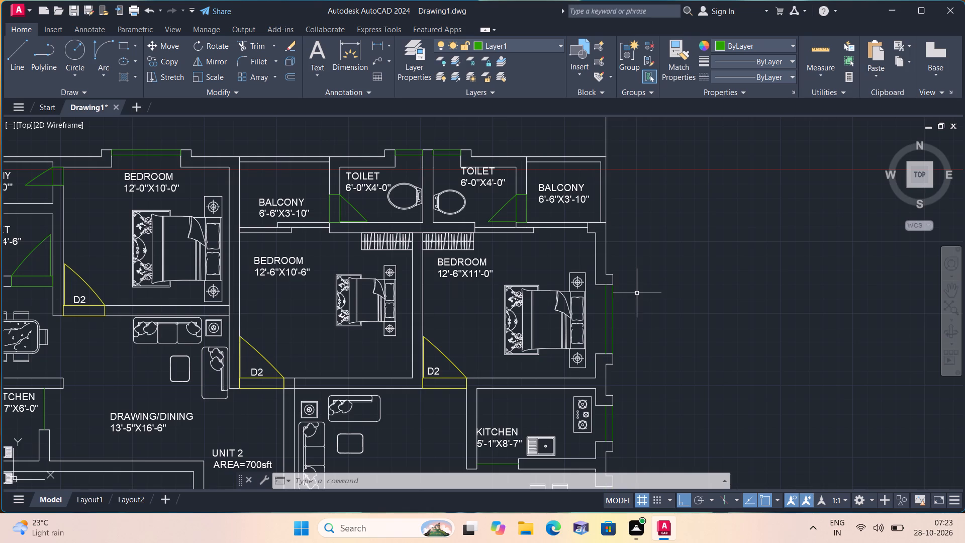
pyautogui.moveTo(636, 298); pyautogui.dragTo(598, 193, button='middle')
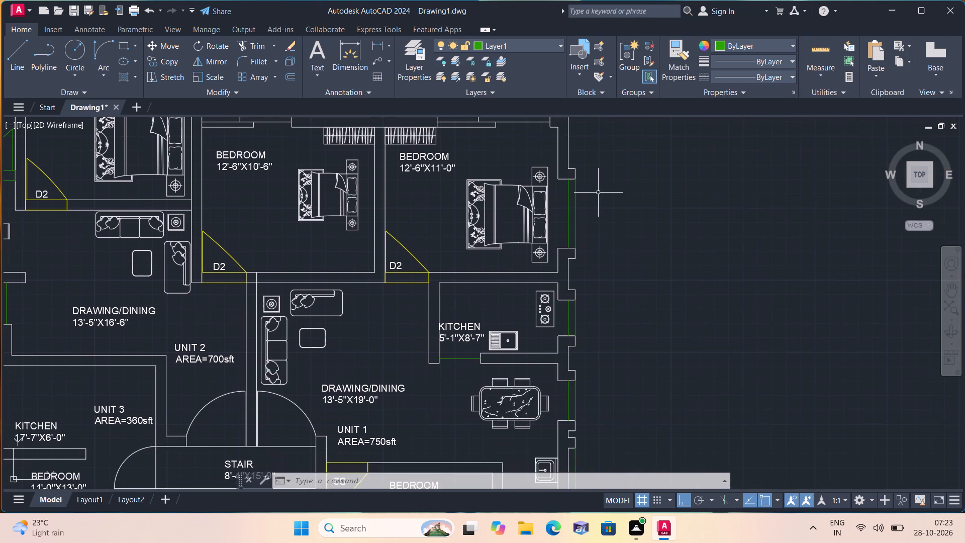
pyautogui.moveTo(600, 304); pyautogui.dragTo(591, 245, button='middle')
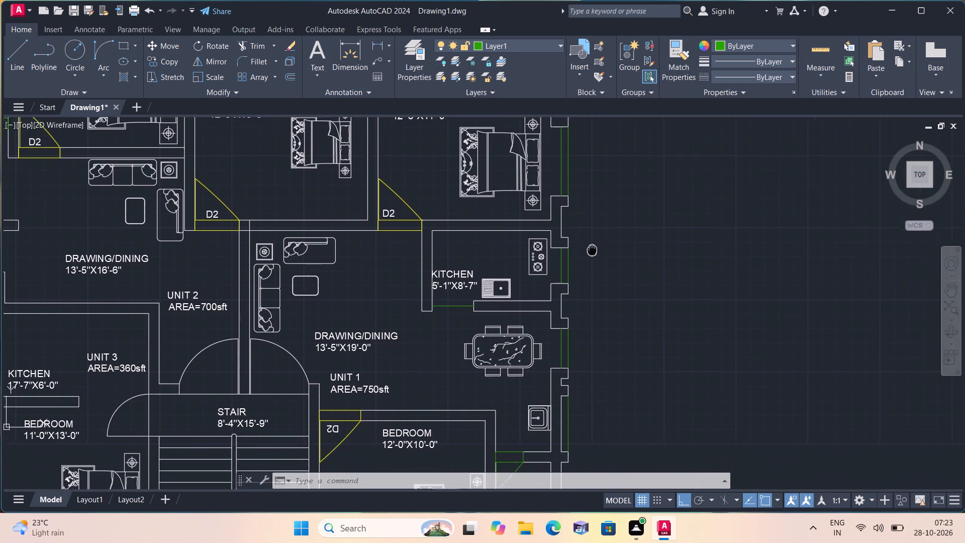
pyautogui.moveTo(591, 245); pyautogui.dragTo(587, 214, button='middle')
pyautogui.moveTo(593, 306); pyautogui.dragTo(594, 293, button='middle')
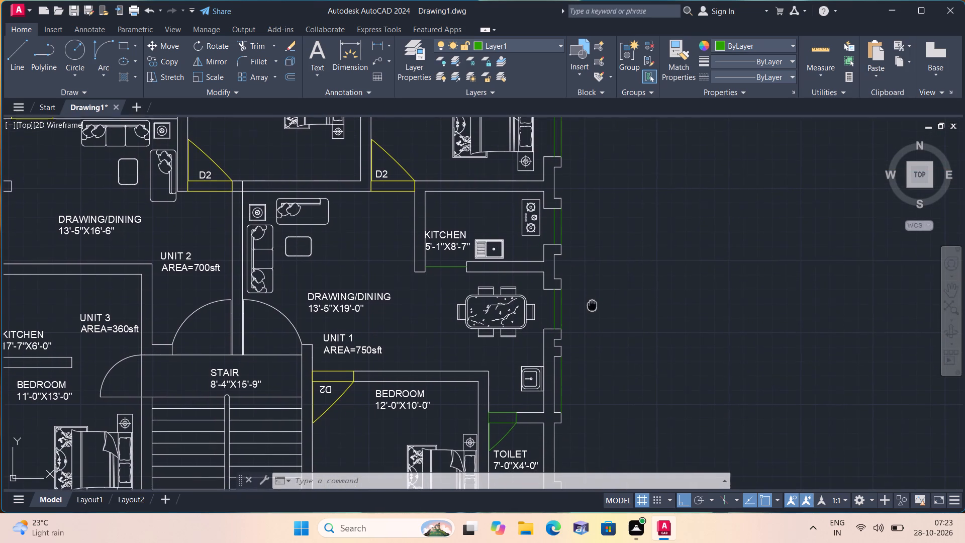
pyautogui.moveTo(594, 293); pyautogui.dragTo(588, 225, button='middle')
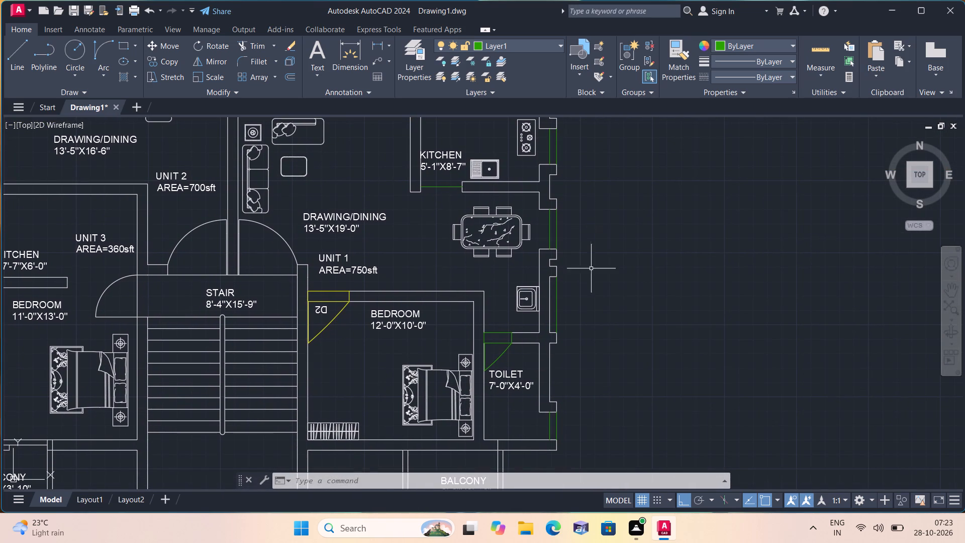
pyautogui.moveTo(559, 285); pyautogui.dragTo(586, 271, button='middle')
pyautogui.scroll(-1, 586, 271)
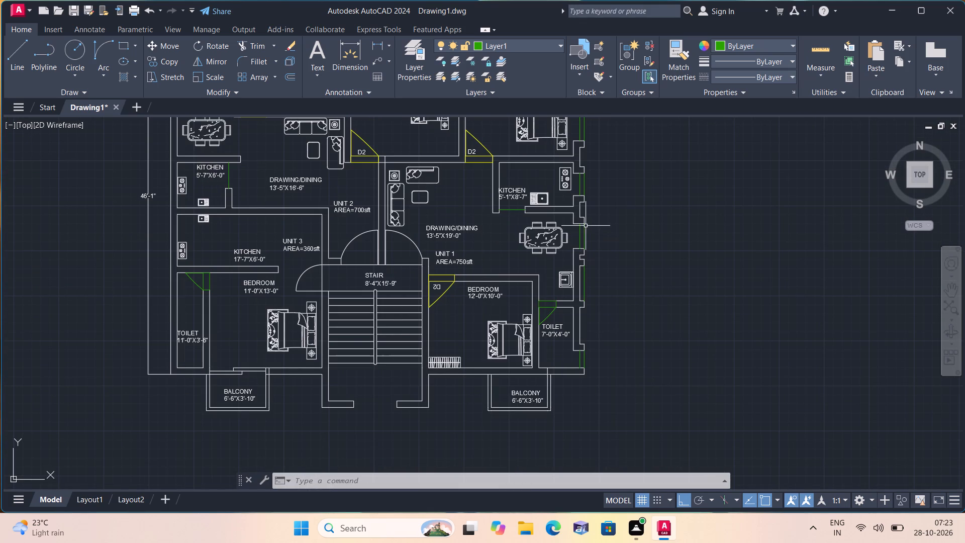
pyautogui.scroll(-1, 585, 225)
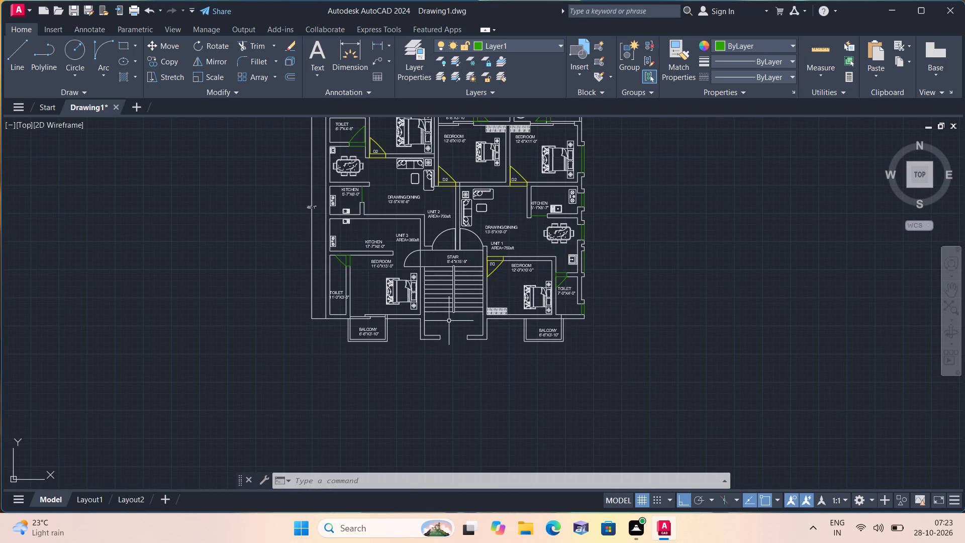
# Draw a Layer1 line across the stair entrance opening along the inner wall face.
pyautogui.scroll(1, 449, 321)
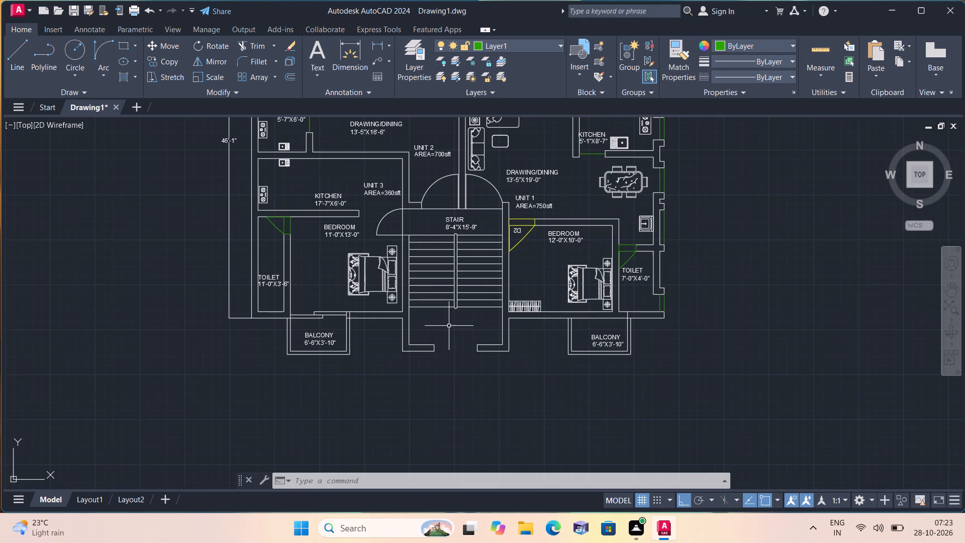
pyautogui.scroll(1, 449, 326)
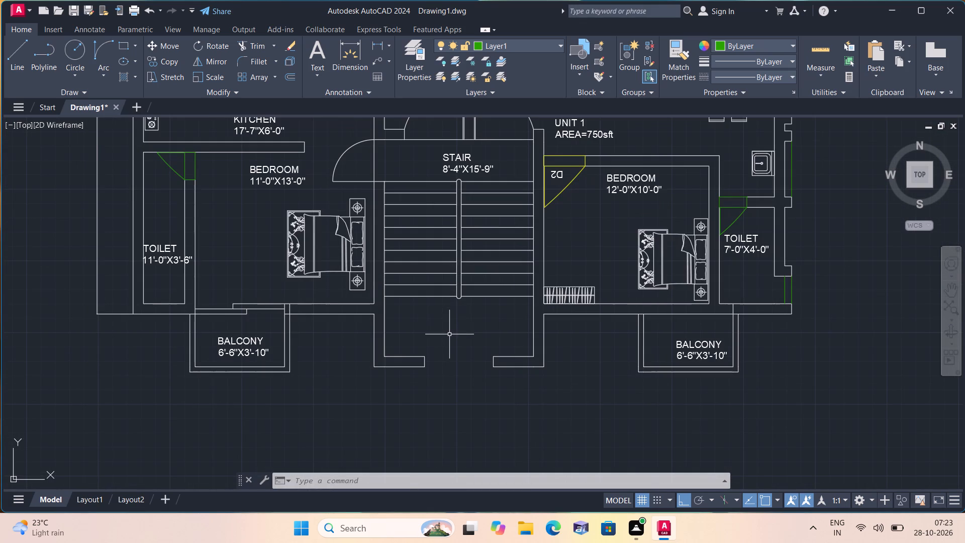
pyautogui.press('l')
pyautogui.press('space')
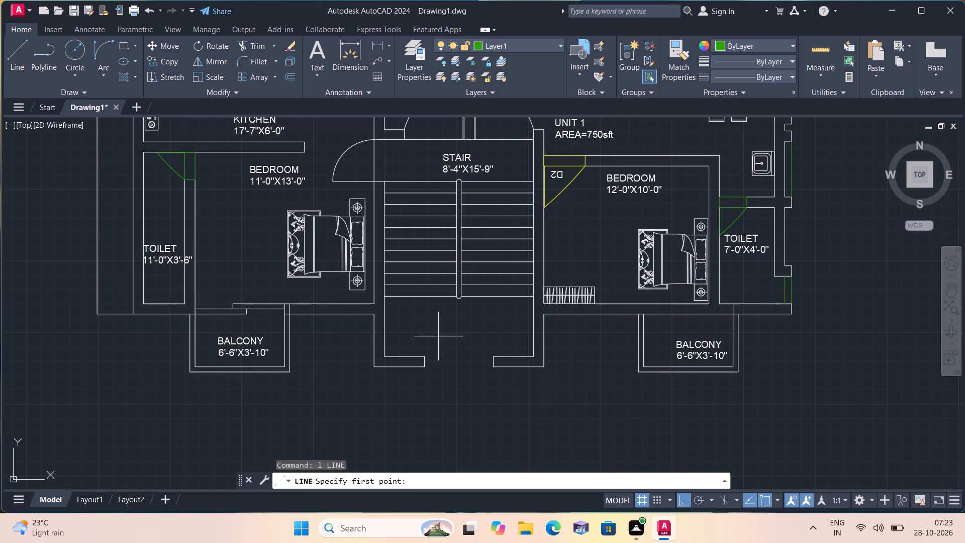
pyautogui.scroll(2, 427, 358)
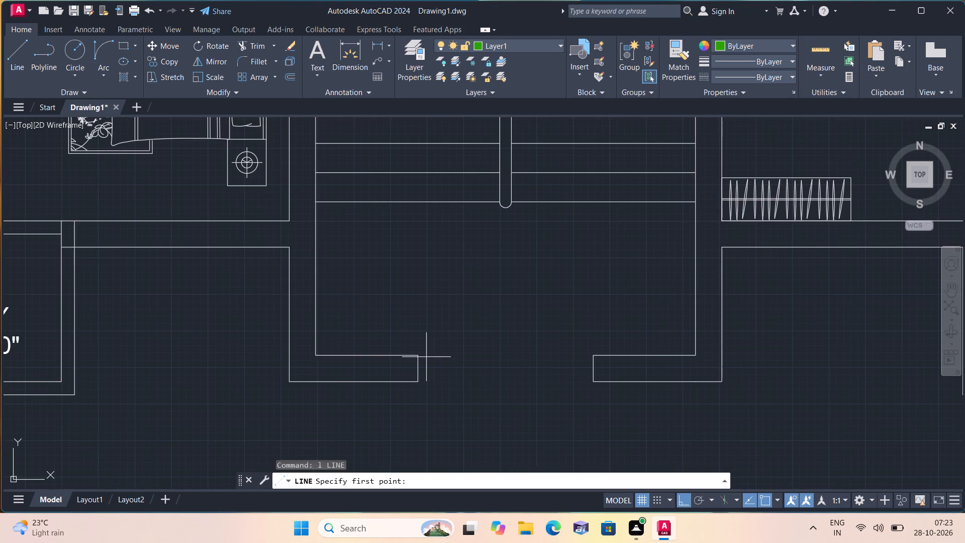
pyautogui.click(418, 355)
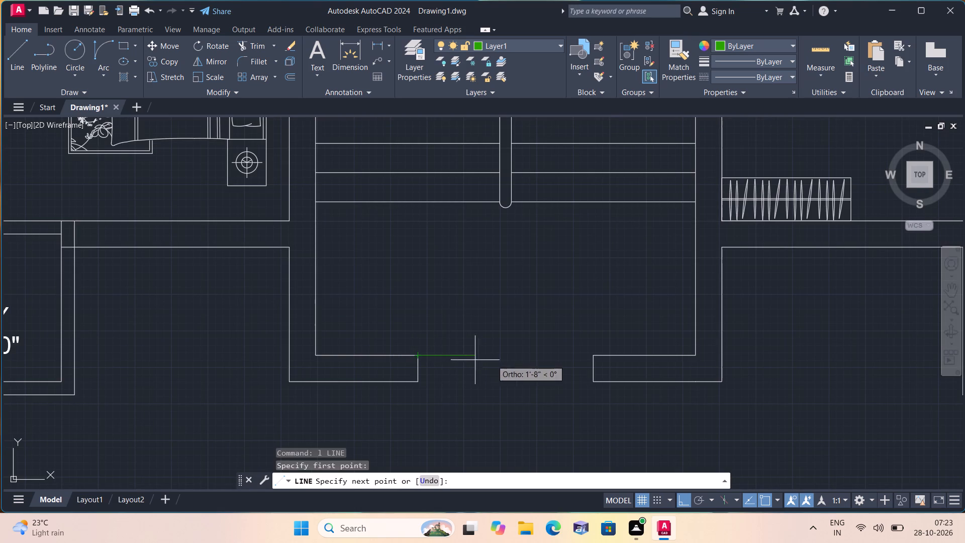
pyautogui.click(591, 357)
pyautogui.press('space')
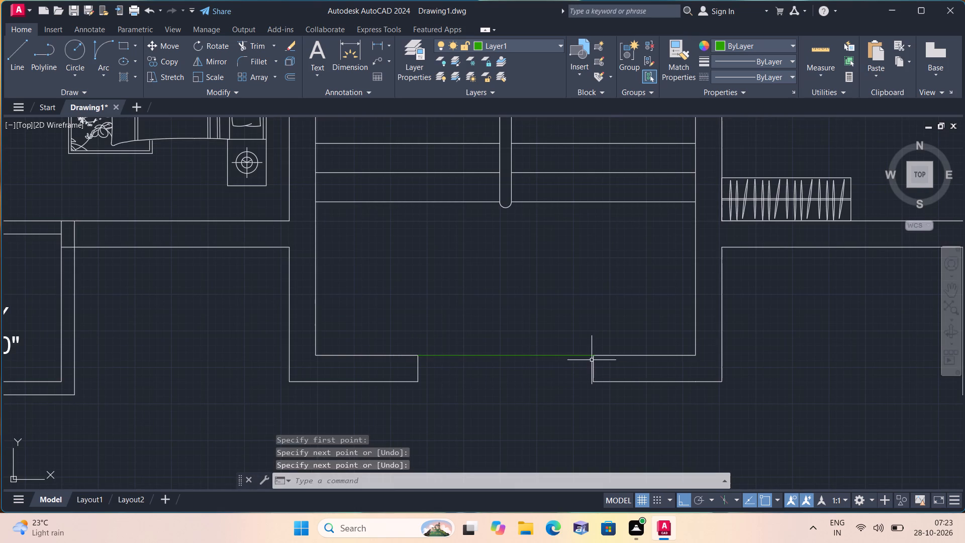
# Close the stair entrance opening with Layer1 lines along the outer wall face and down both wall ends.
pyautogui.press('space')
pyautogui.click(593, 383)
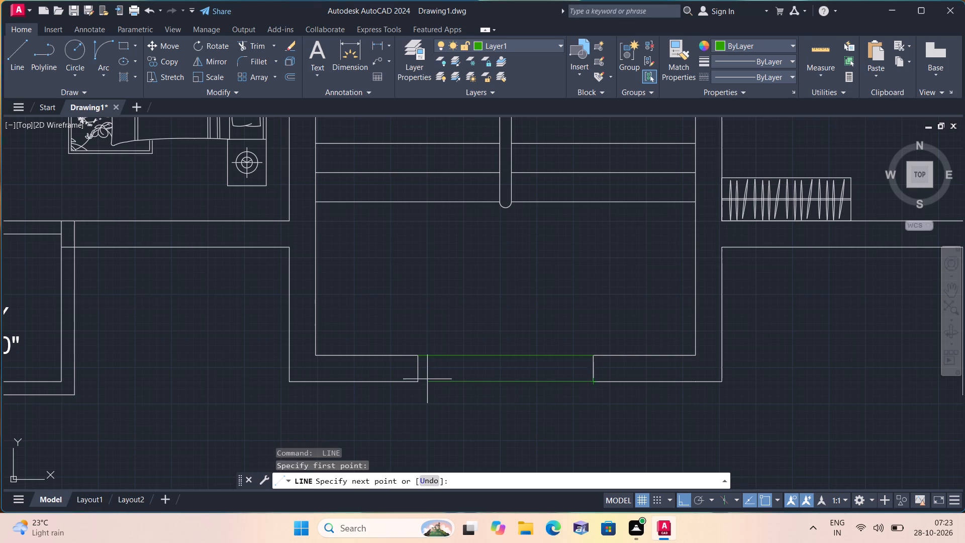
pyautogui.click(423, 383)
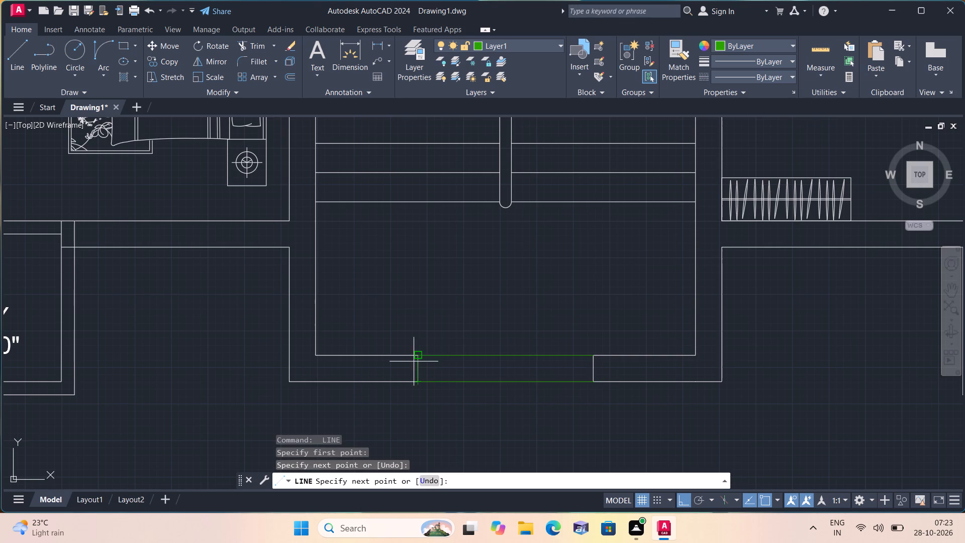
pyautogui.click(416, 355)
pyautogui.press('space')
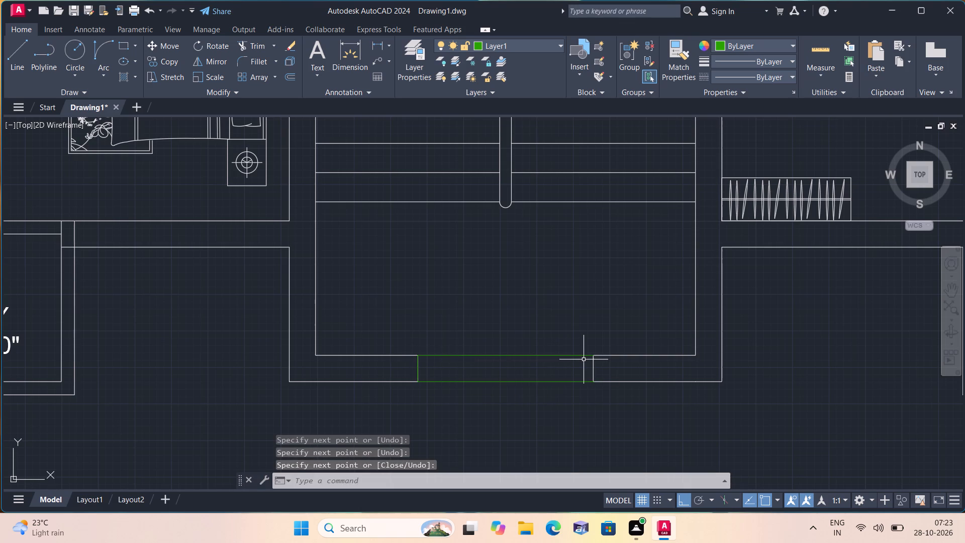
pyautogui.press('space')
pyautogui.click(592, 355)
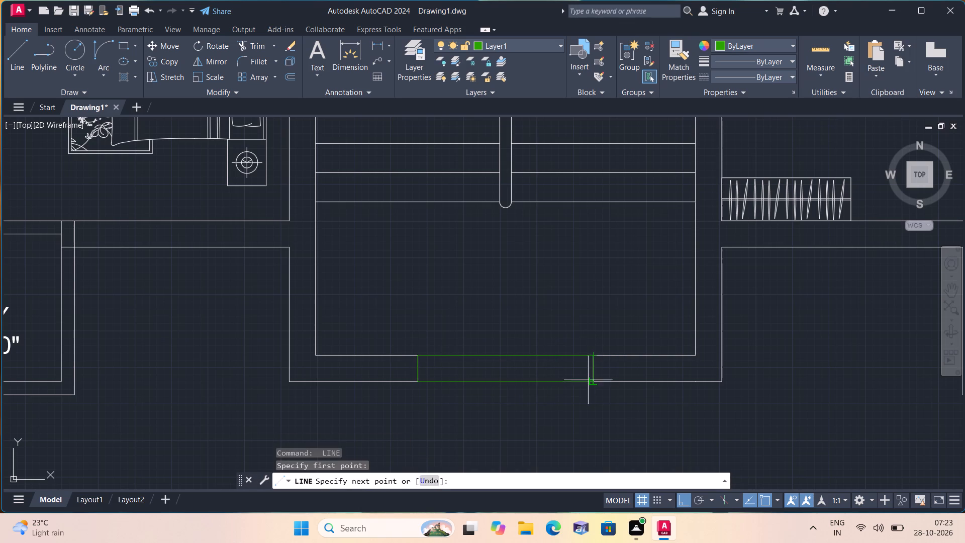
pyautogui.click(588, 381)
pyautogui.press('space')
# Start a hatch and choose the GOST_WOOD pattern for filling the window openings.
pyautogui.scroll(-1, 555, 314)
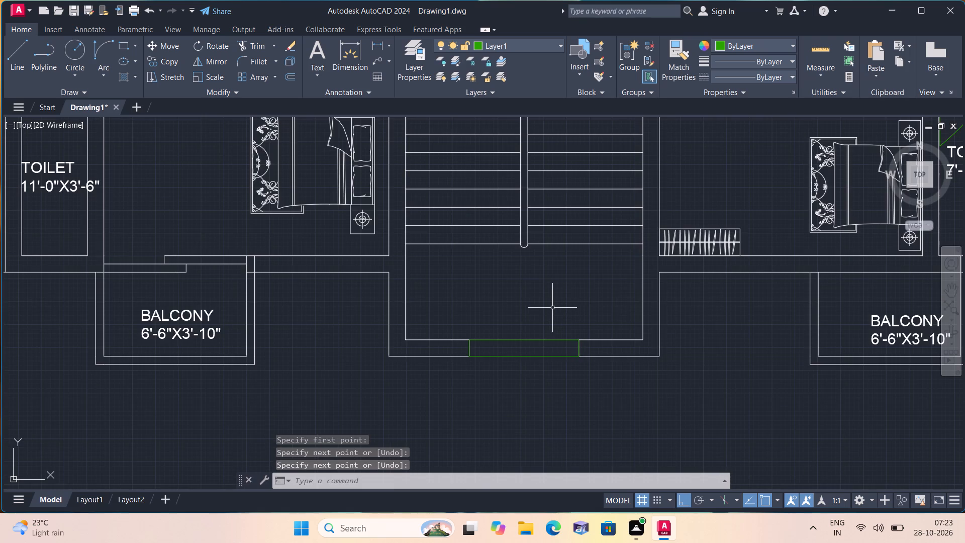
pyautogui.press('h')
pyautogui.press('space')
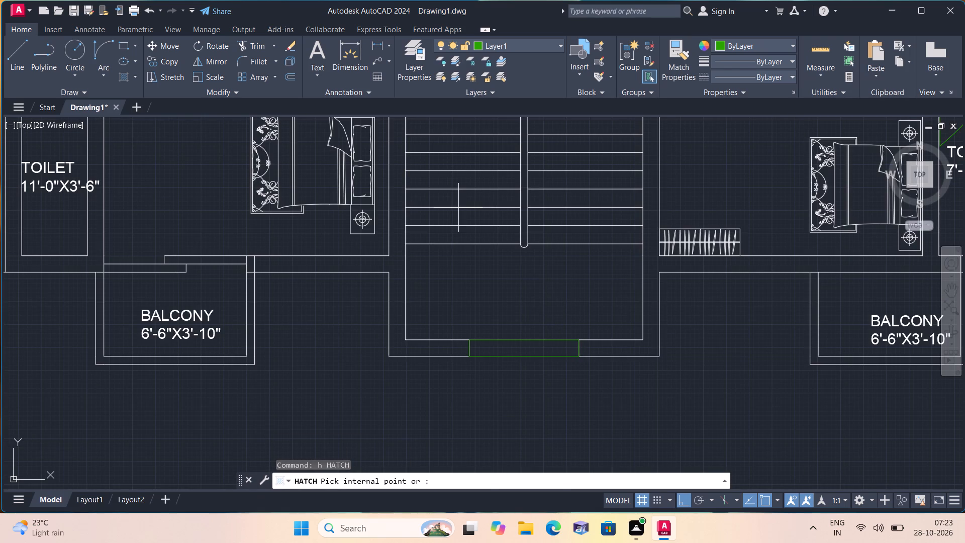
pyautogui.click(288, 81)
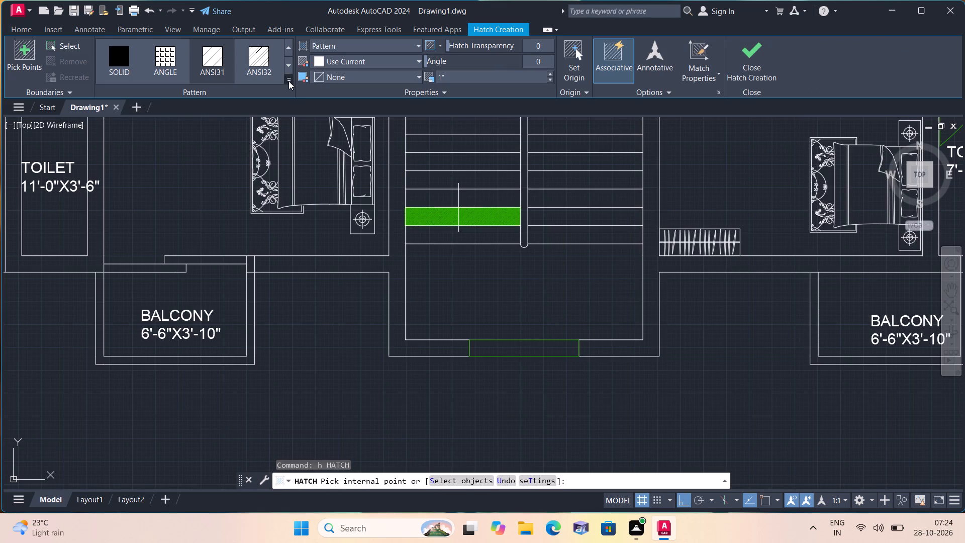
pyautogui.scroll(-3, 273, 185)
pyautogui.scroll(-1, 217, 179)
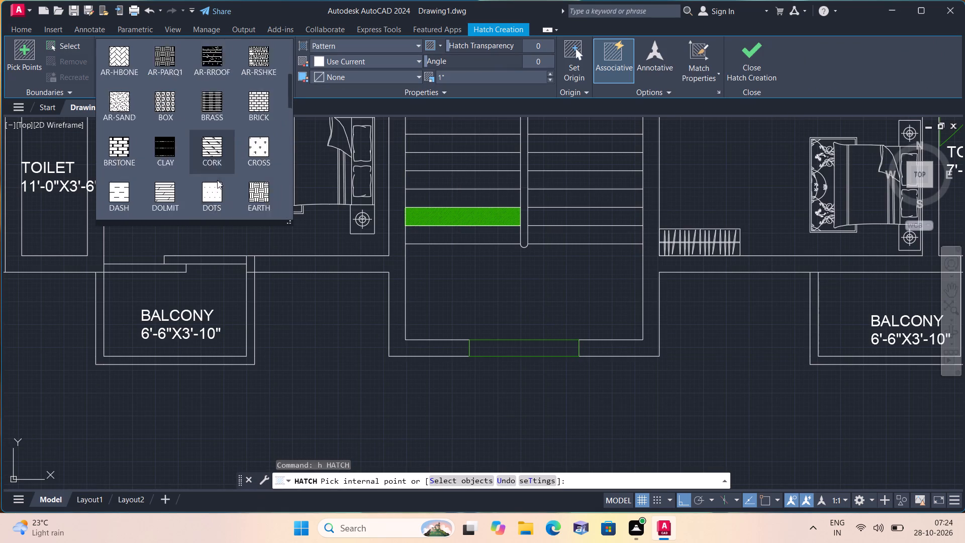
pyautogui.scroll(-2, 217, 180)
pyautogui.click(123, 192)
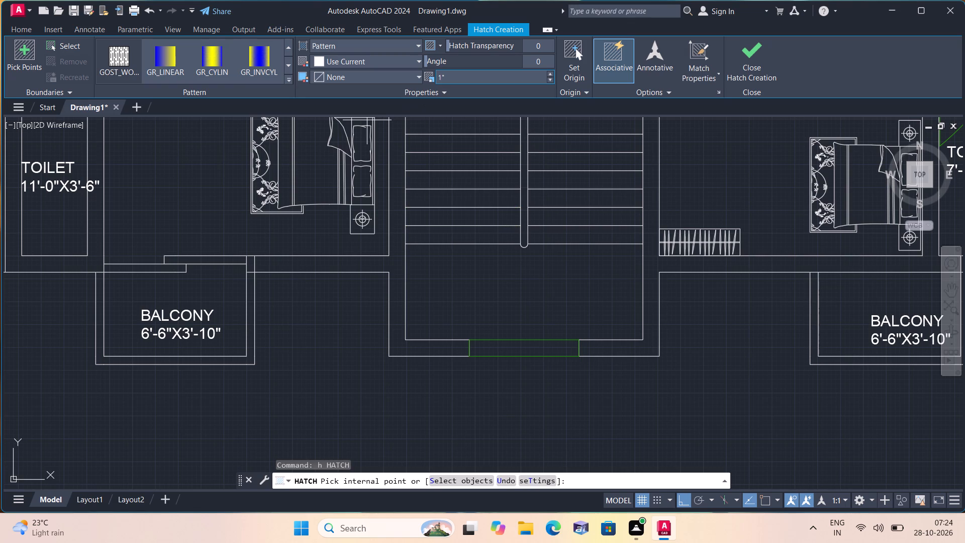
pyautogui.click(448, 79)
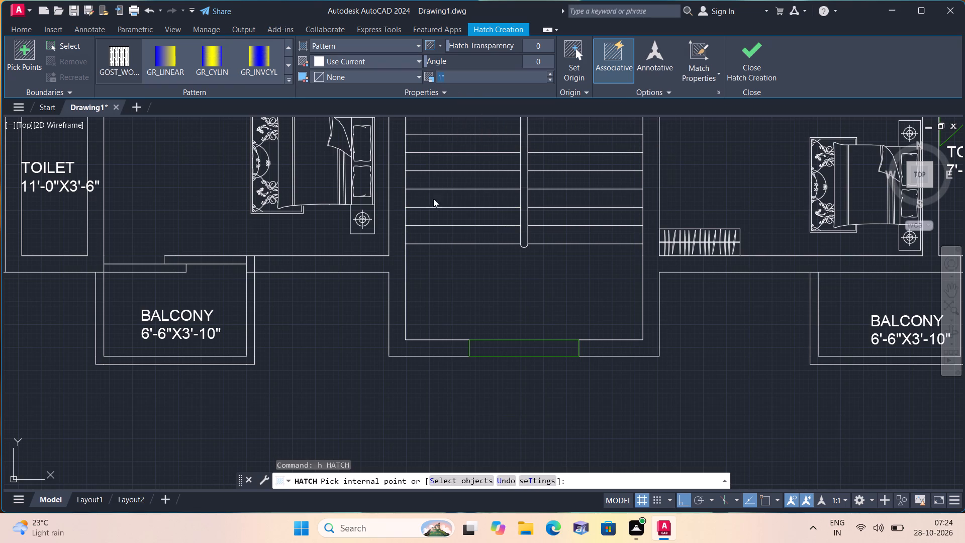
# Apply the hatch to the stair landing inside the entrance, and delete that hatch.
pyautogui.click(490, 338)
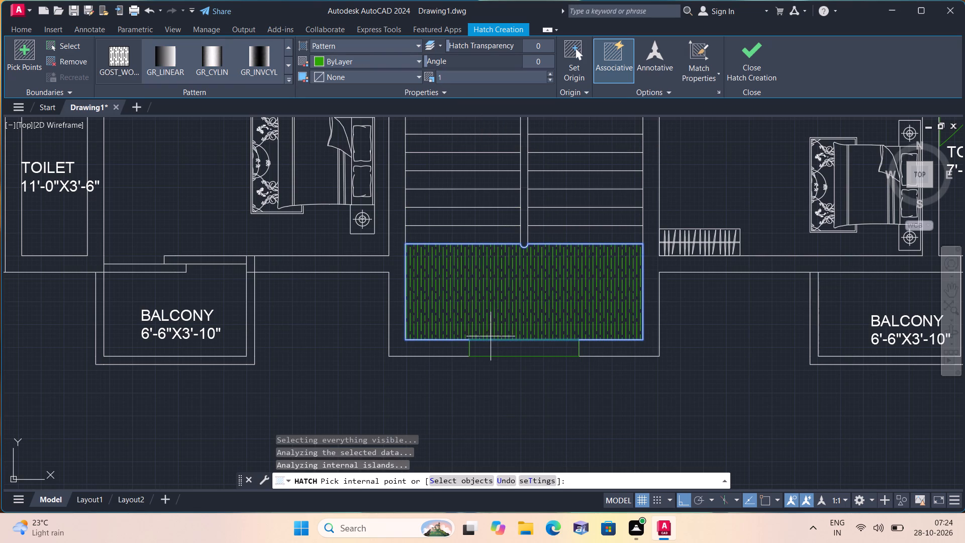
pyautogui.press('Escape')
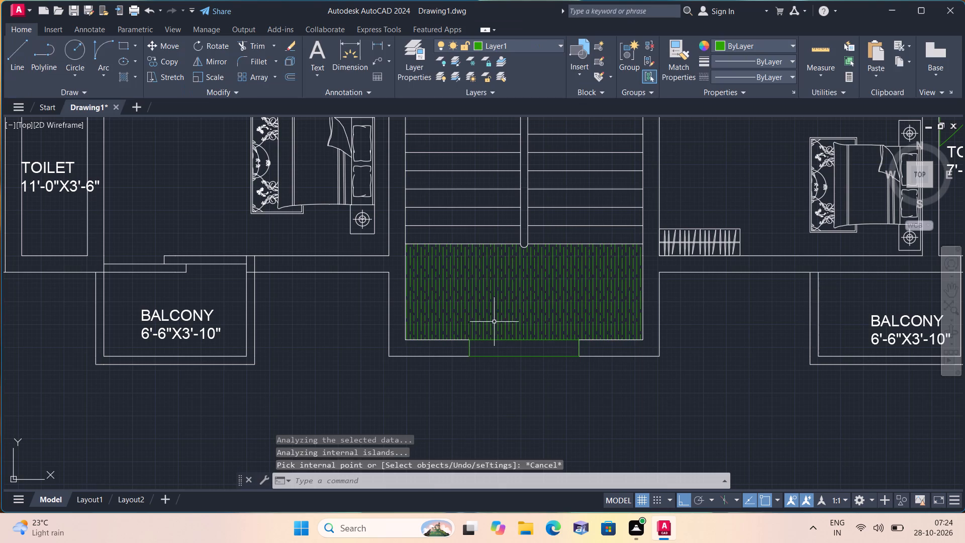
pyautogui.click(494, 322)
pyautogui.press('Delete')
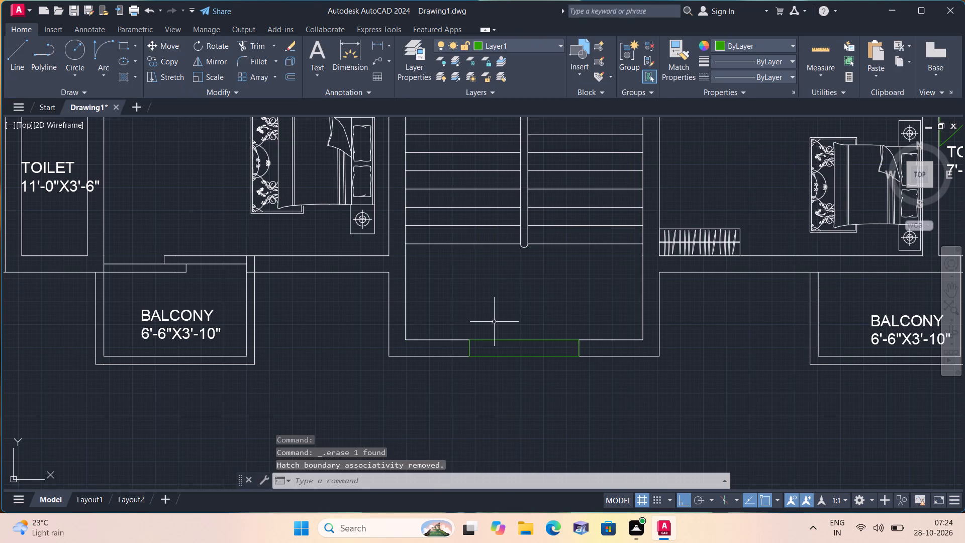
# Hatch the stair entrance opening in the outer wall with GOST_WOOD, using ByBlock as the hatch colour.
pyautogui.write('h')
pyautogui.press('space')
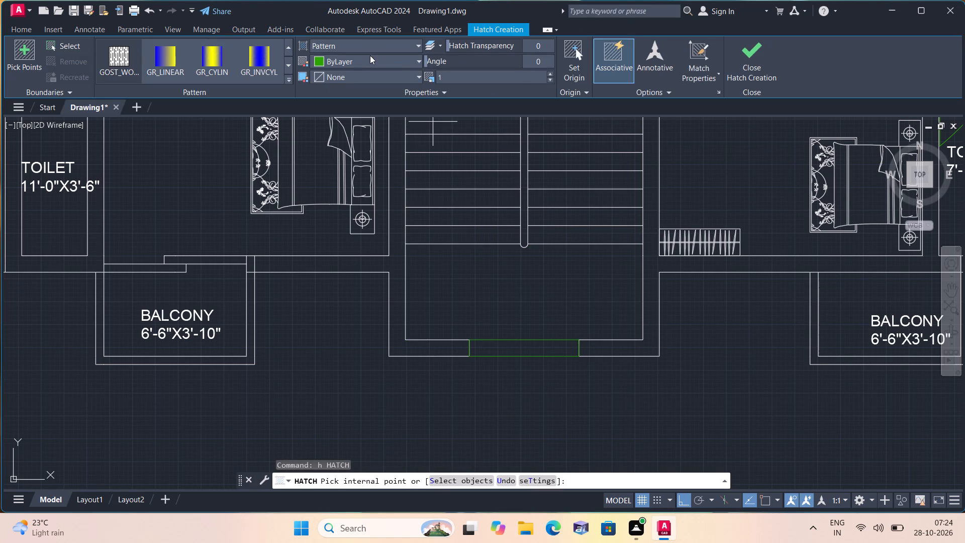
pyautogui.click(370, 57)
pyautogui.click(320, 85)
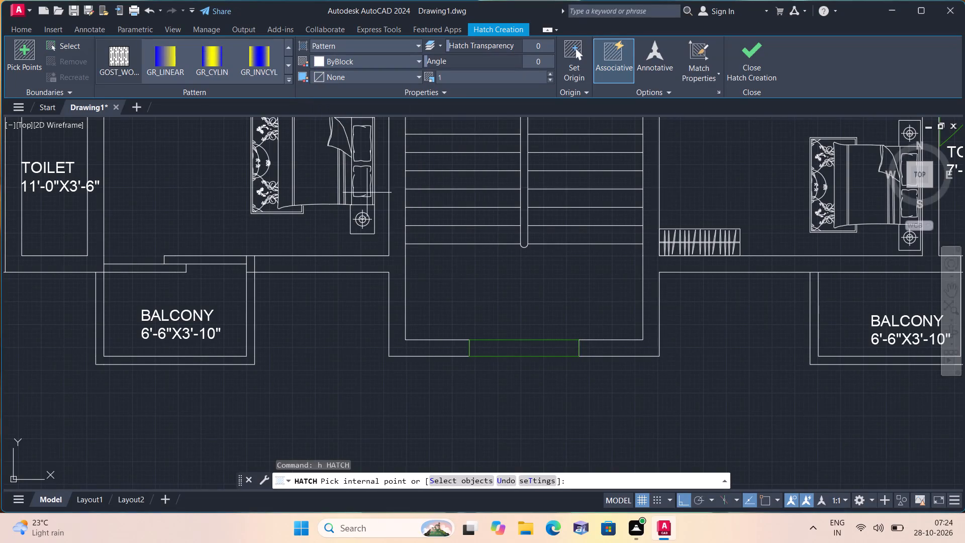
pyautogui.scroll(1, 497, 348)
pyautogui.click(497, 348)
# Hatch the window opening of the 7'-0"X4'-0" toilet on Unit 1's east wall with the same pattern.
pyautogui.scroll(-3, 497, 348)
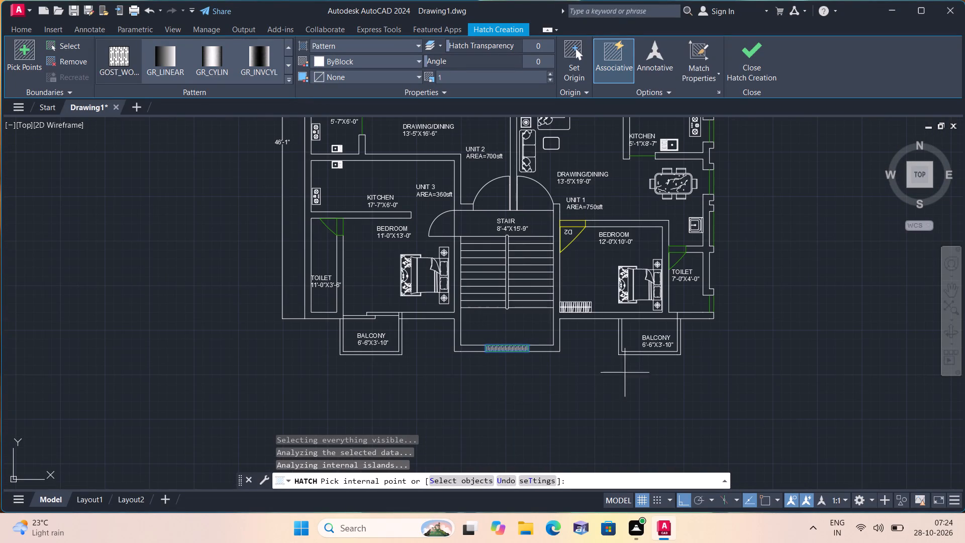
pyautogui.scroll(2, 694, 308)
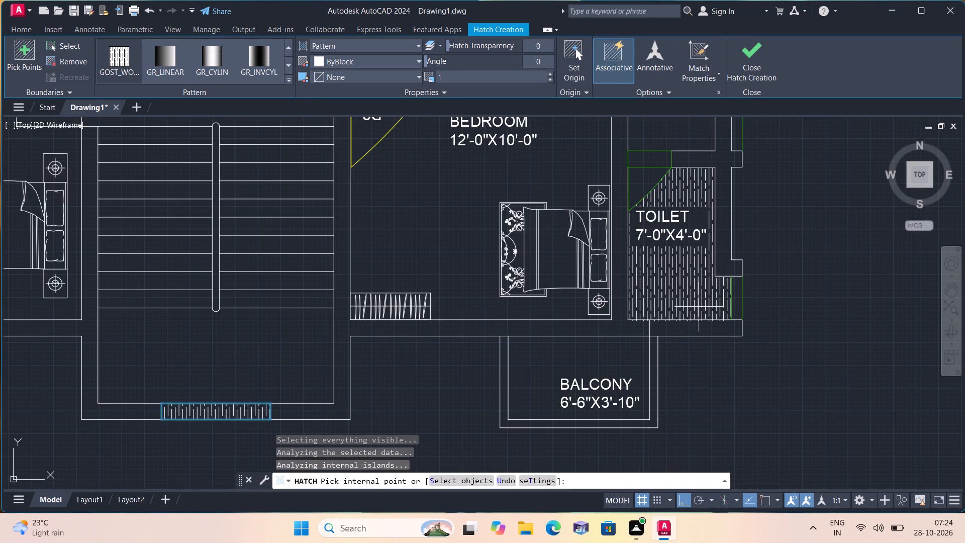
pyautogui.scroll(1, 711, 296)
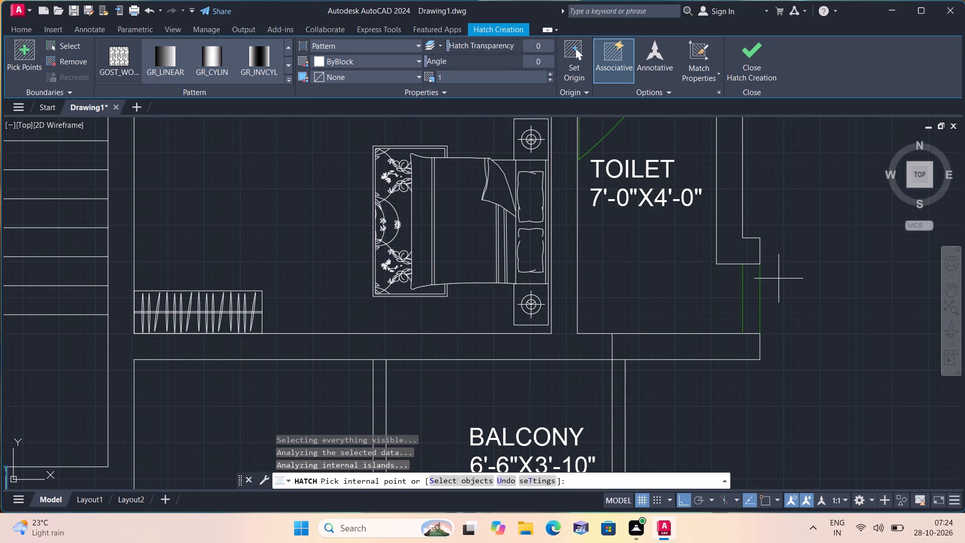
pyautogui.click(757, 289)
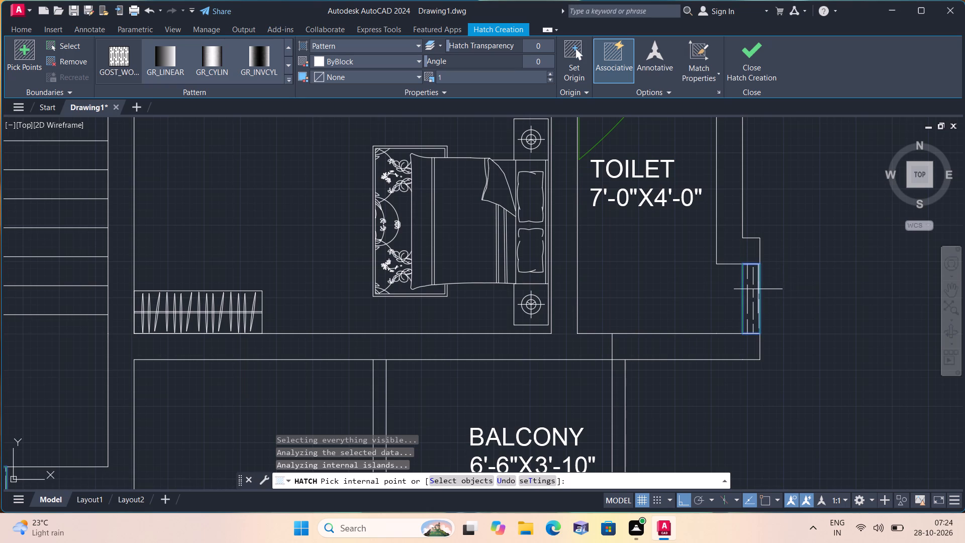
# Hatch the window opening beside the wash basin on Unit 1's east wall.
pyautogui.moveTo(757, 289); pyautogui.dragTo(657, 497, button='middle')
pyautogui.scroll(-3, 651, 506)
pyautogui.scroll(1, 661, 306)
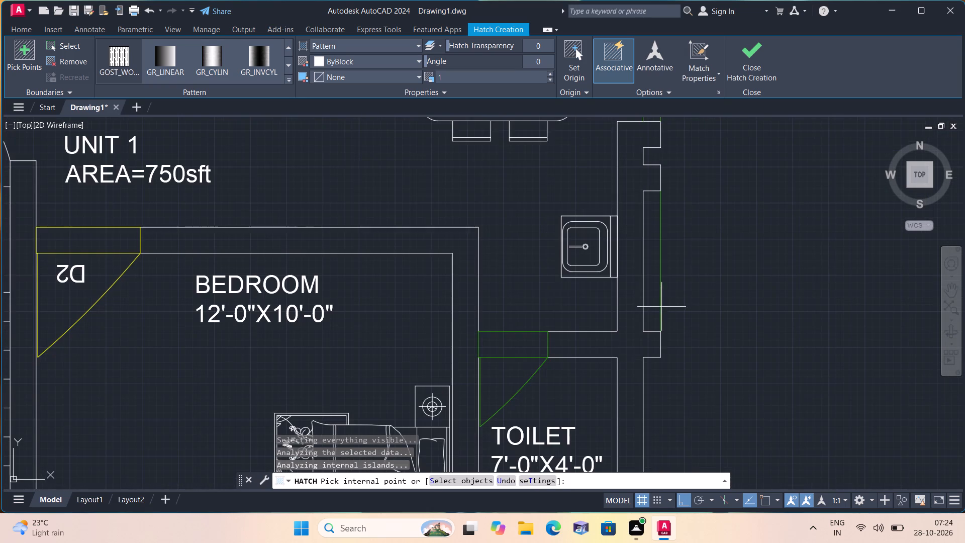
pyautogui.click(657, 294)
# Hatch the east wall window openings of Unit 1's dining area, kitchen and 12'-6"X11'-0" bedroom, and finish the hatch.
pyautogui.moveTo(657, 294); pyautogui.dragTo(623, 453, button='middle')
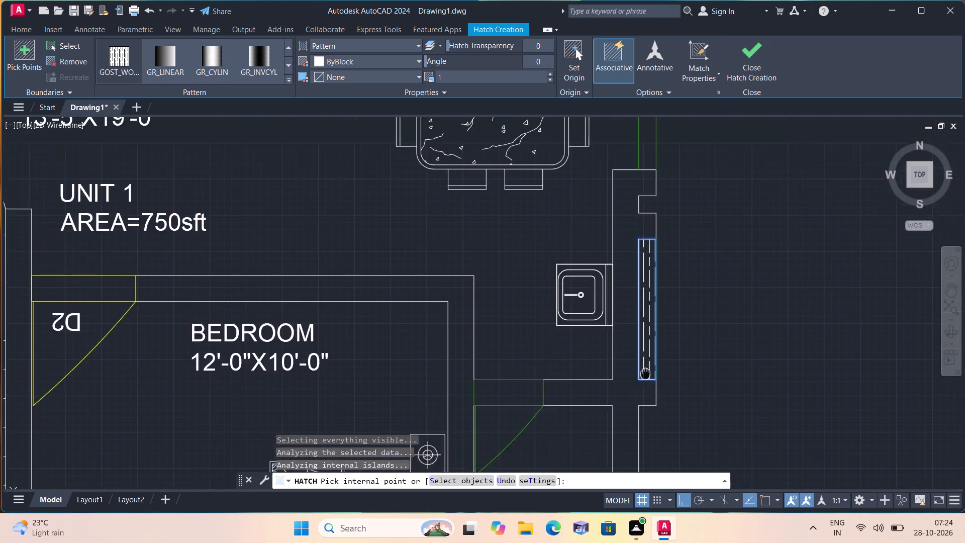
pyautogui.moveTo(623, 453); pyautogui.dragTo(616, 488, button='middle')
pyautogui.click(614, 253)
pyautogui.moveTo(614, 253); pyautogui.dragTo(554, 529, button='middle')
pyautogui.scroll(-2, 557, 499)
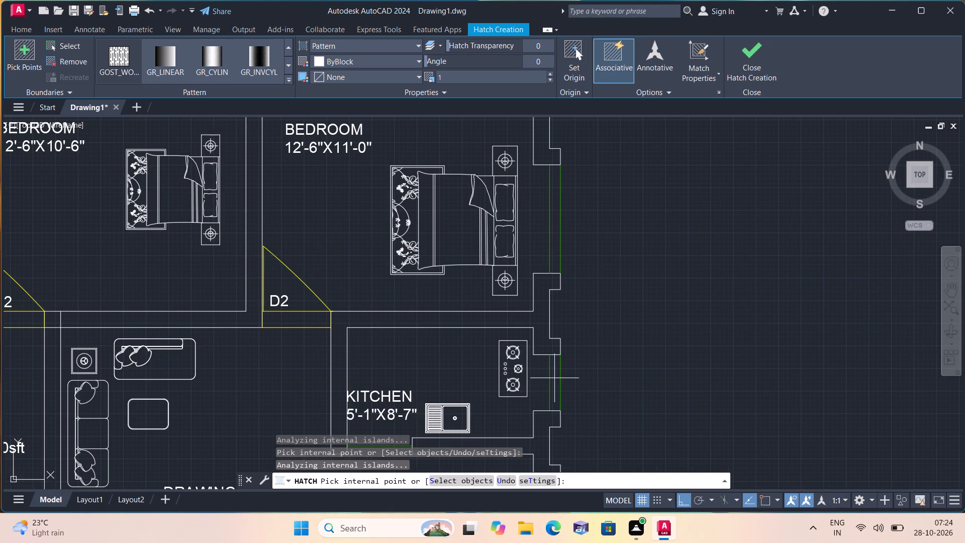
pyautogui.click(554, 378)
pyautogui.moveTo(554, 378); pyautogui.dragTo(554, 493, button='middle')
pyautogui.click(558, 338)
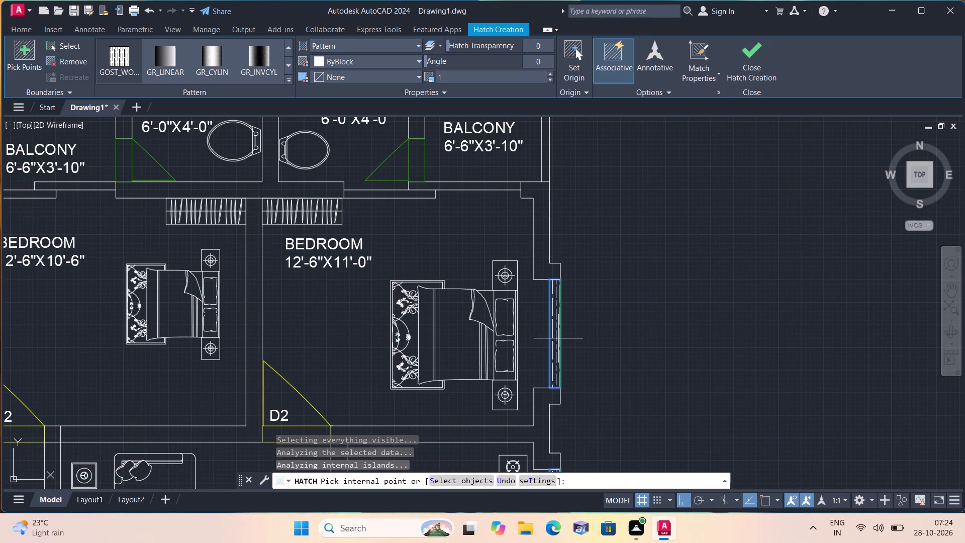
pyautogui.scroll(-2, 558, 338)
pyautogui.press('Escape')
# Trim away the hatch and Layer1 window lines at the opening beside the wash basin on Unit 1's east wall.
pyautogui.moveTo(615, 344); pyautogui.dragTo(592, 178, button='middle')
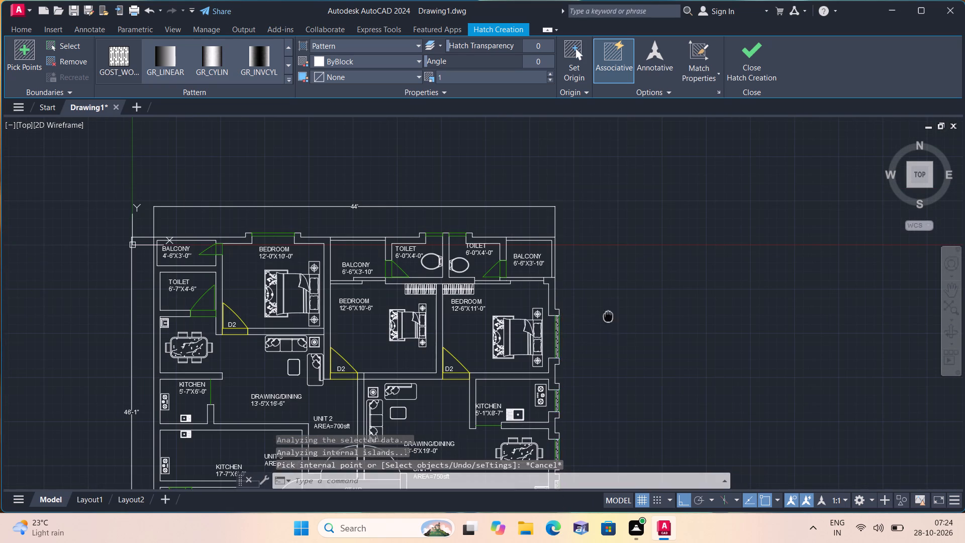
pyautogui.moveTo(592, 178); pyautogui.dragTo(592, 164, button='middle')
pyautogui.scroll(1, 555, 263)
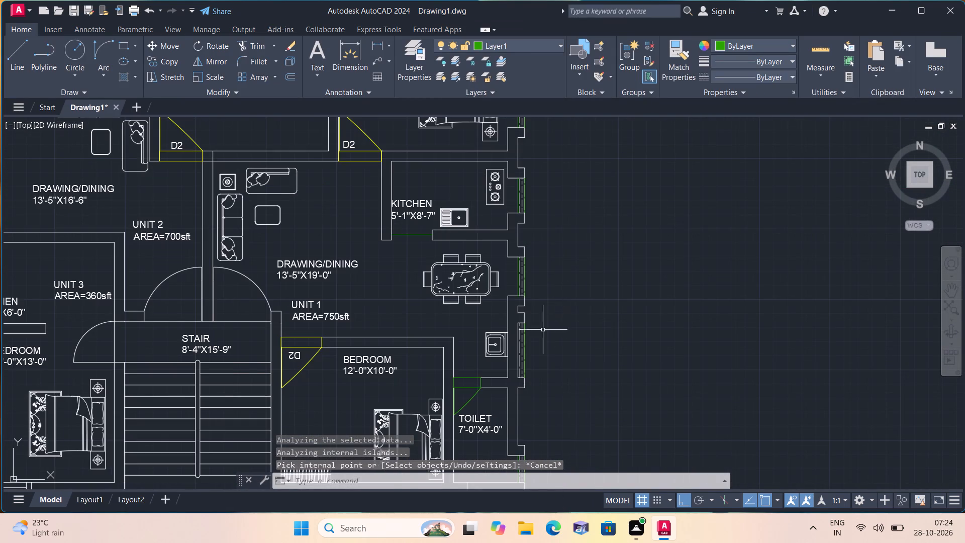
pyautogui.scroll(1, 526, 346)
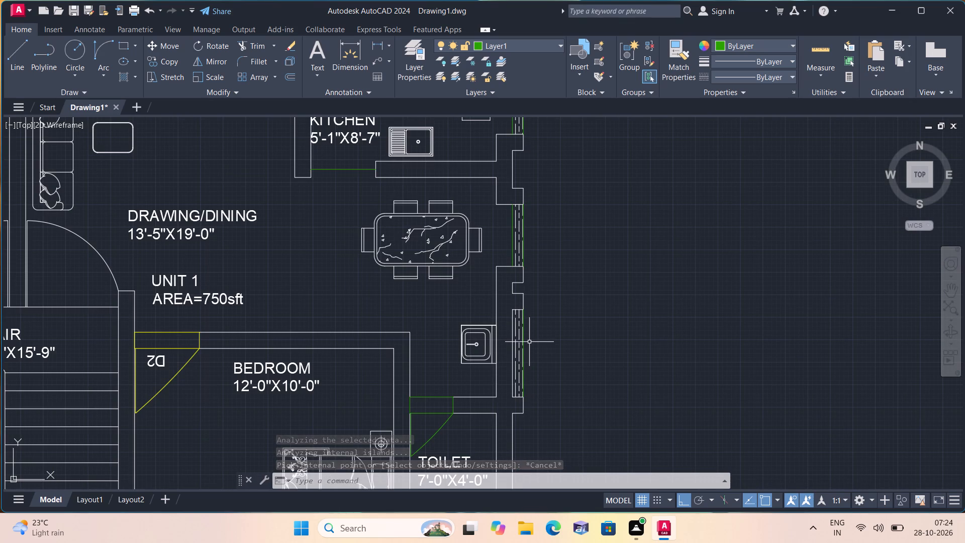
pyautogui.write('trim')
pyautogui.press('space')
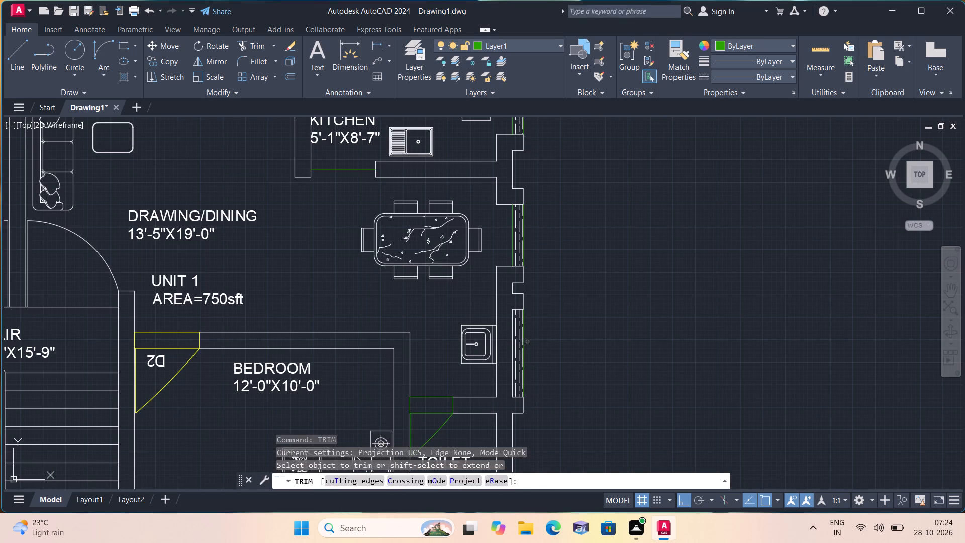
pyautogui.click(520, 337)
pyautogui.moveTo(522, 337); pyautogui.dragTo(536, 339)
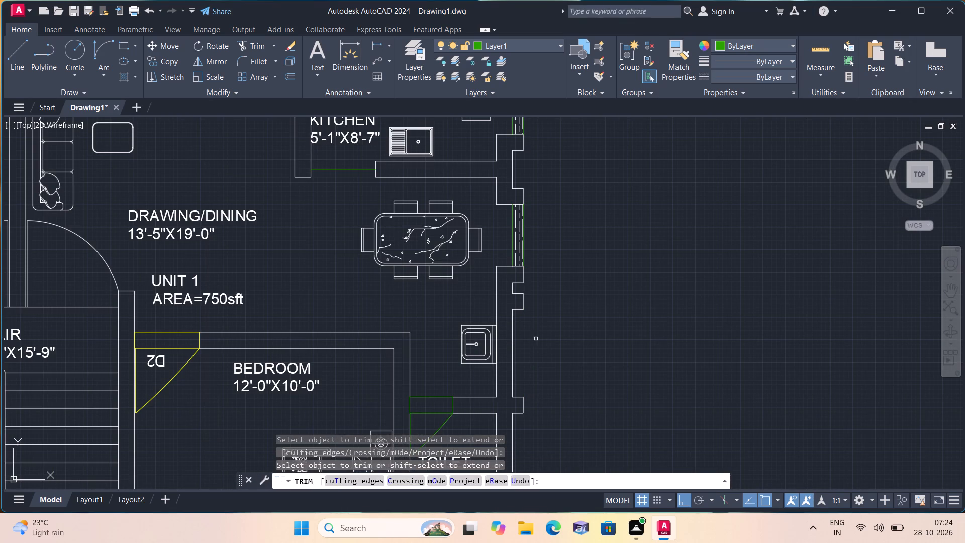
pyautogui.press('space')
# Hatch the window opening in the north wall of Unit 2's 12'-0"X10'-0" bedroom with the same GOST_WOOD pattern.
pyautogui.scroll(-1, 577, 313)
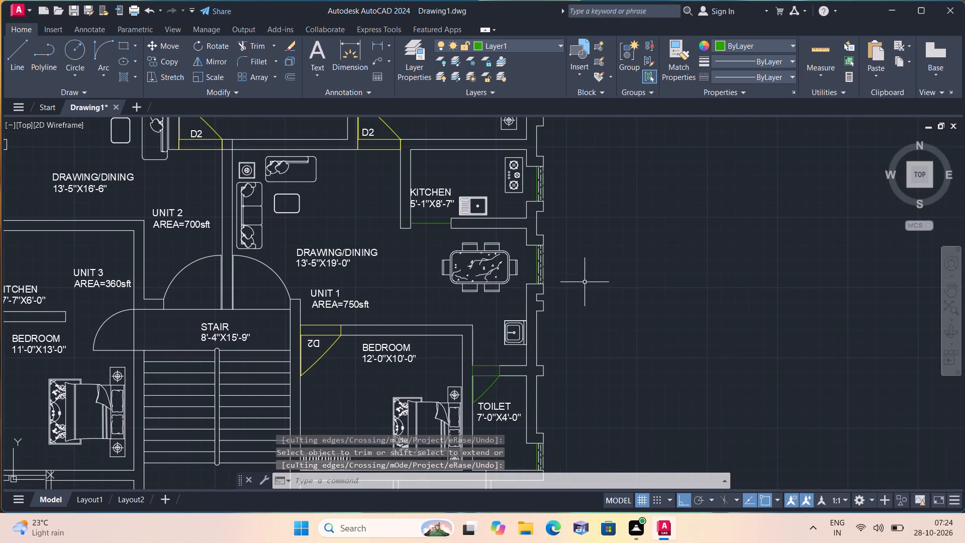
pyautogui.scroll(-2, 577, 283)
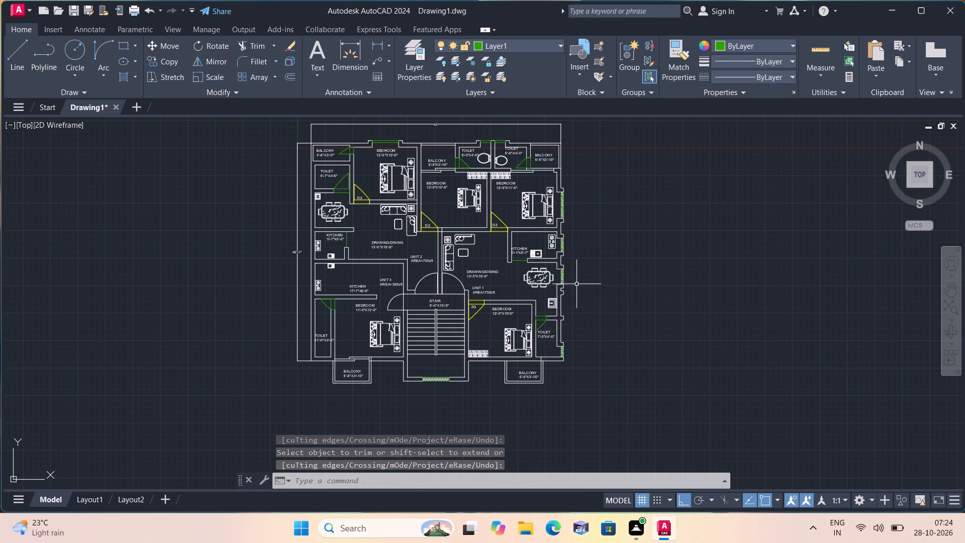
pyautogui.write('h')
pyautogui.press('space')
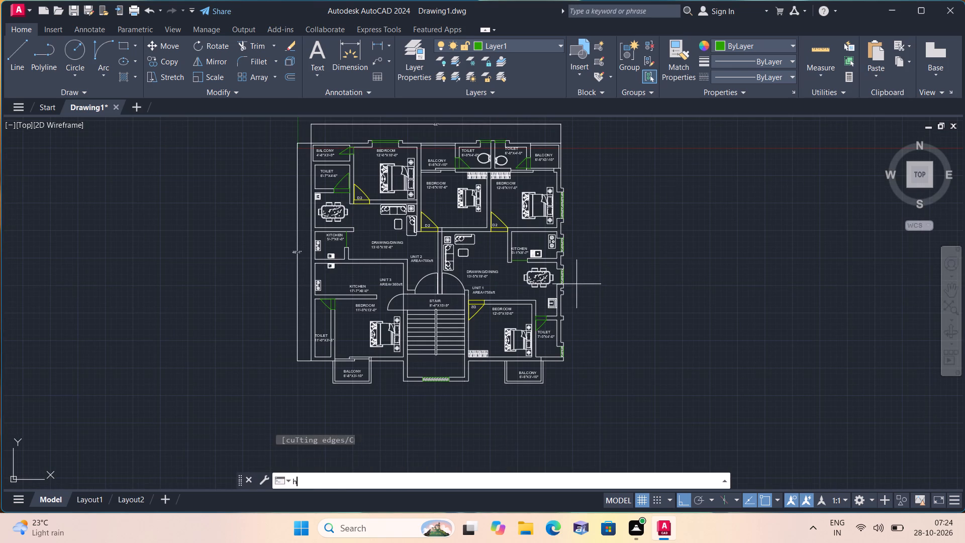
pyautogui.scroll(1, 397, 129)
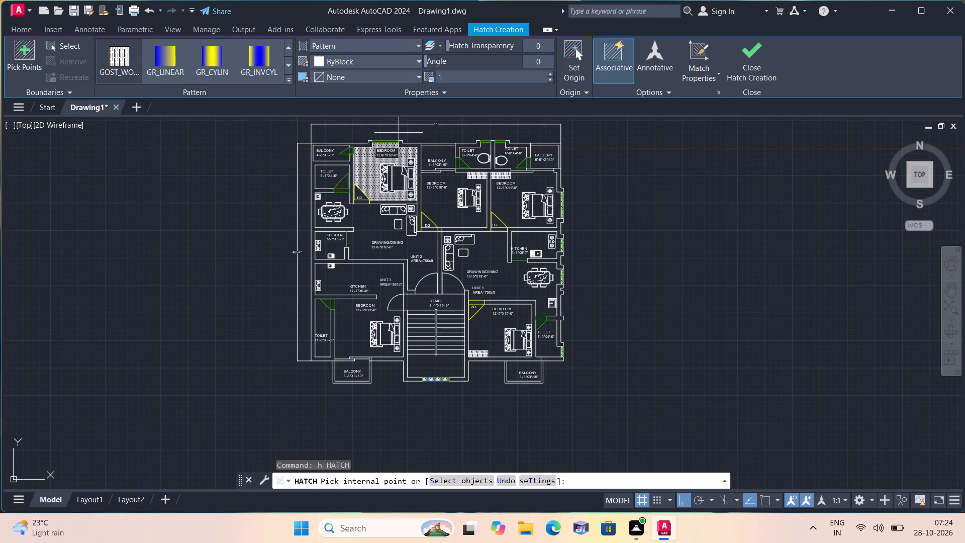
pyautogui.scroll(3, 397, 129)
pyautogui.click(386, 172)
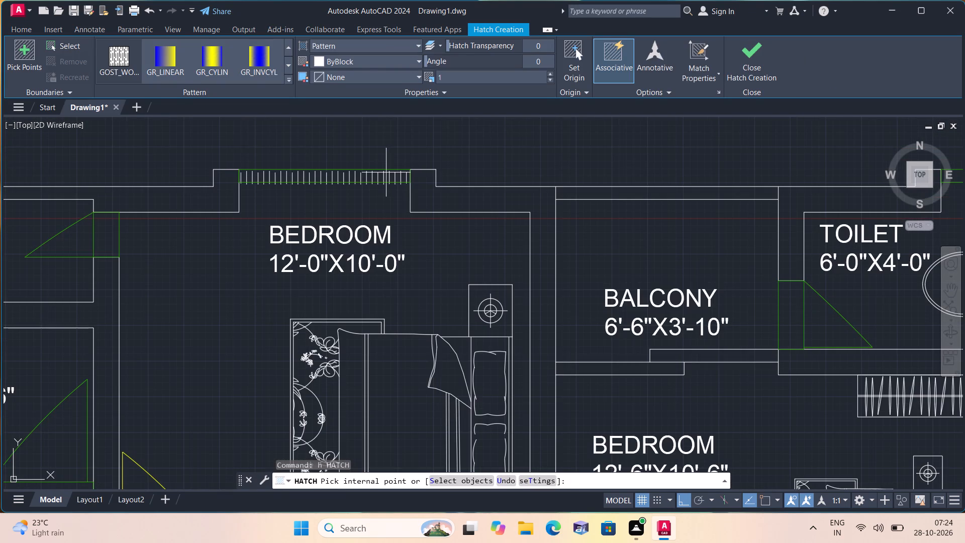
# Hatch the north wall window openings of the two adjoining 6'-0"X4'-0" toilets, and finish the hatch.
pyautogui.moveTo(384, 173); pyautogui.dragTo(305, 226, button='middle')
pyautogui.scroll(-2, 305, 225)
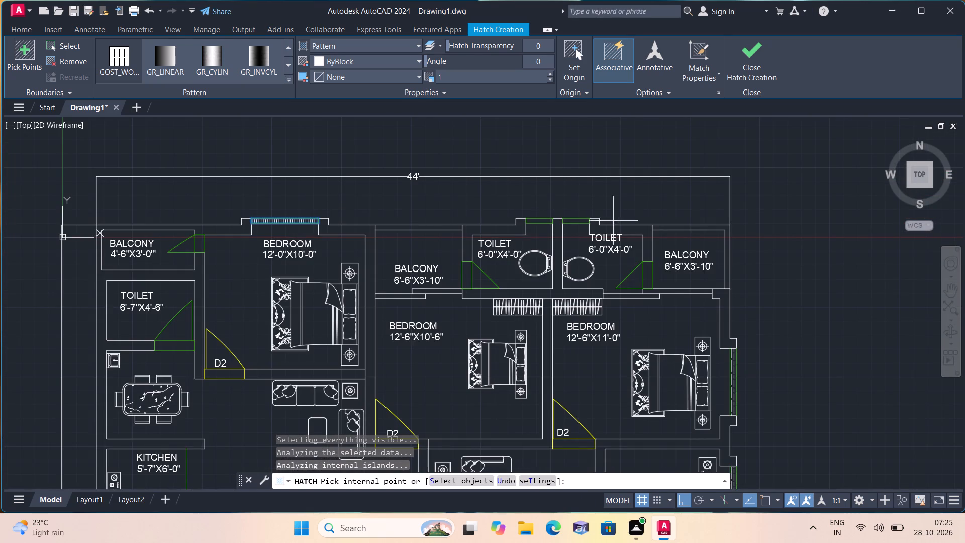
pyautogui.scroll(3, 568, 223)
pyautogui.click(492, 214)
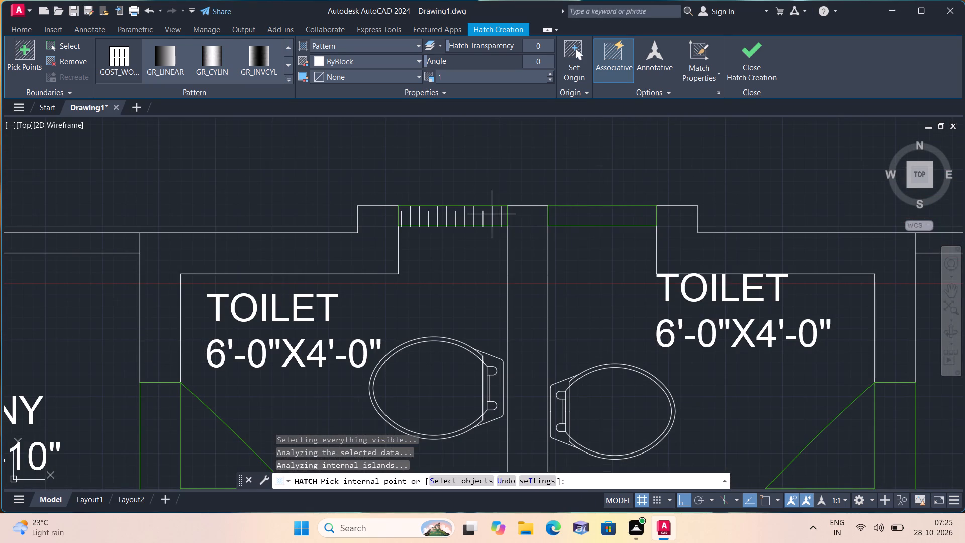
pyautogui.click(580, 216)
pyautogui.scroll(-3, 580, 216)
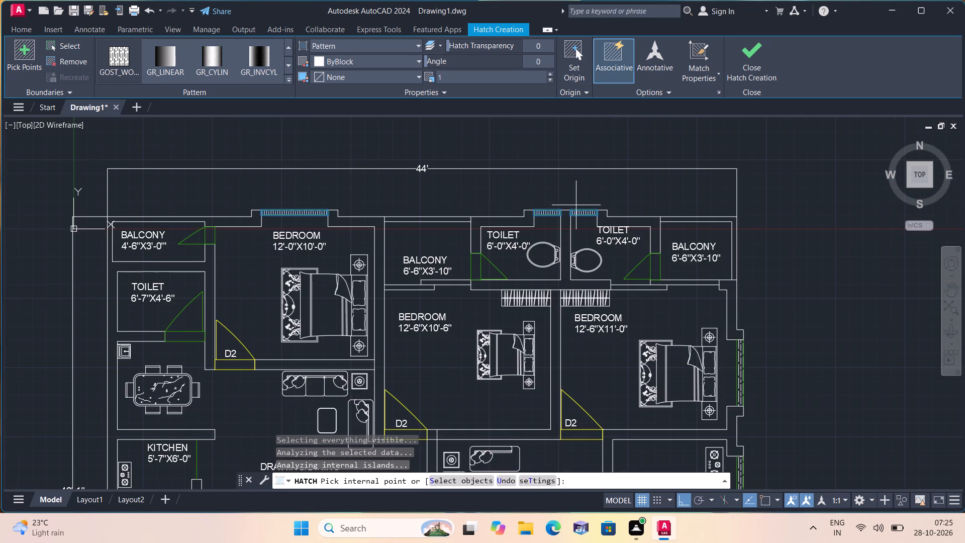
pyautogui.press('Escape')
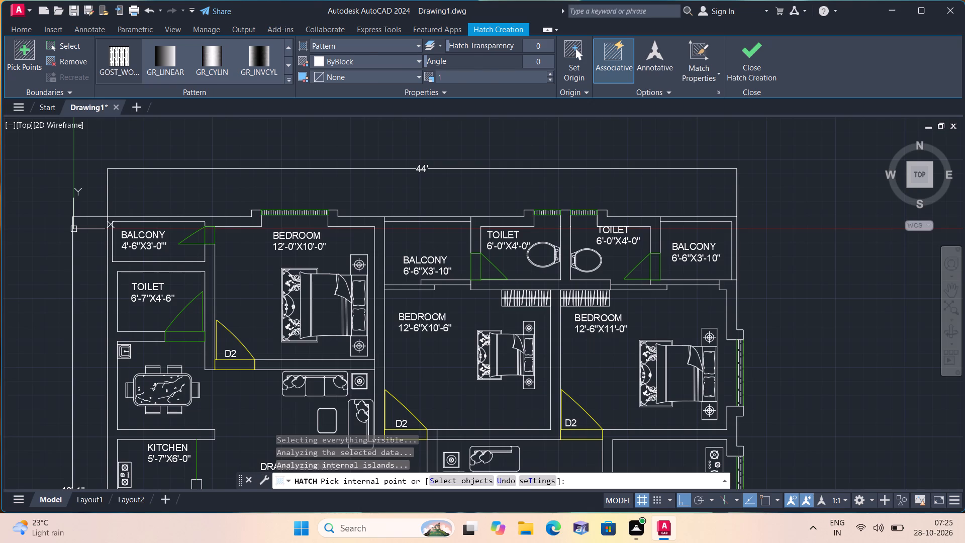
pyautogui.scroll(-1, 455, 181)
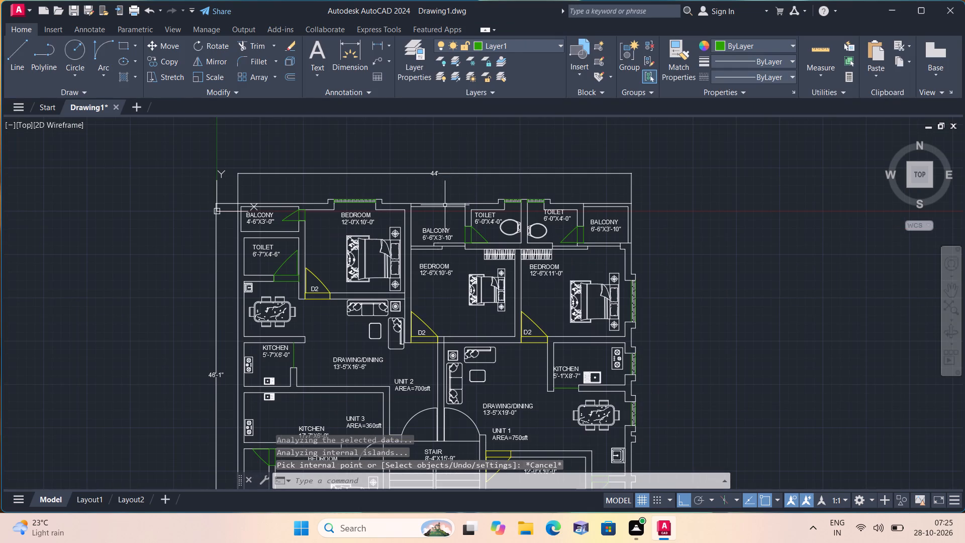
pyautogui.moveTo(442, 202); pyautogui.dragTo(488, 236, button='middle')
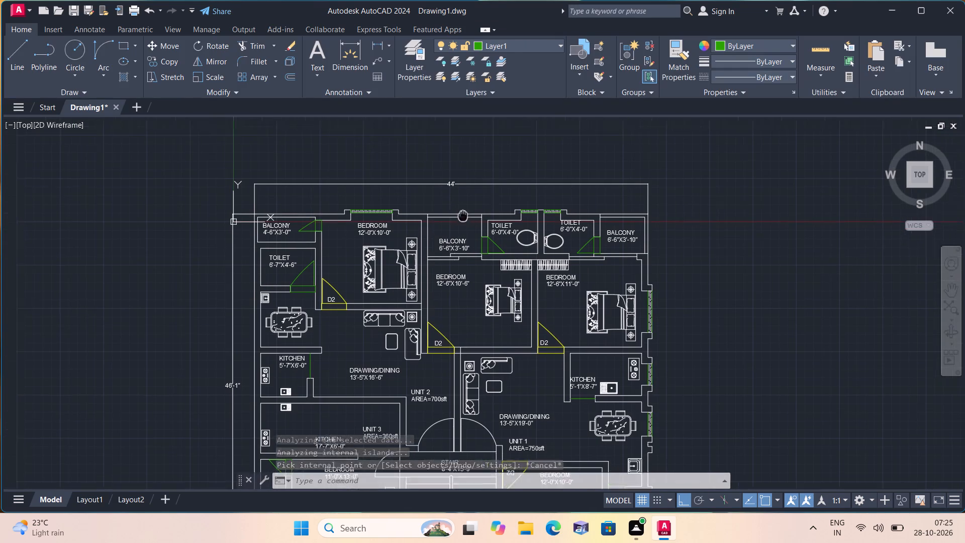
# Check the north and east wall window openings across the floor plan for any left without hatch.
pyautogui.moveTo(488, 236); pyautogui.dragTo(500, 247, button='middle')
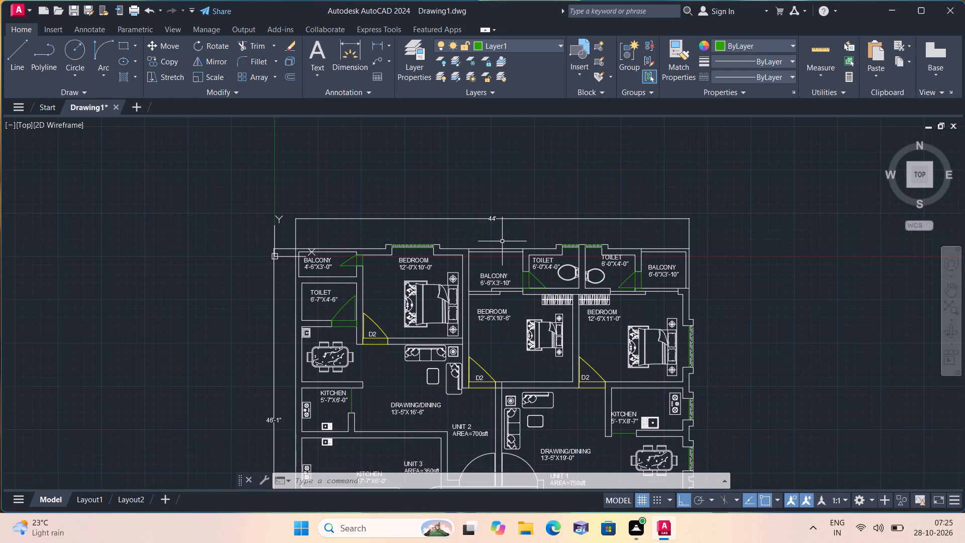
pyautogui.scroll(1, 496, 231)
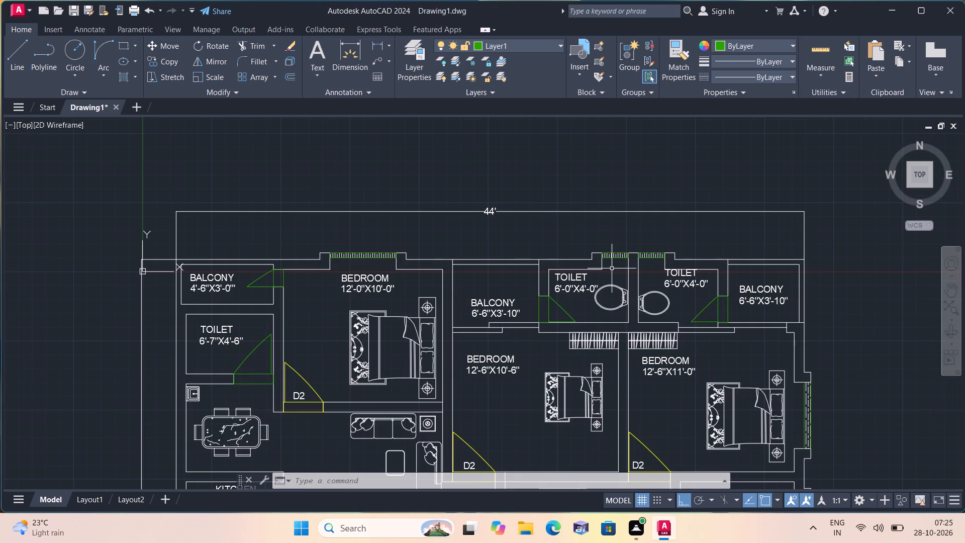
pyautogui.moveTo(684, 292); pyautogui.dragTo(621, 190, button='middle')
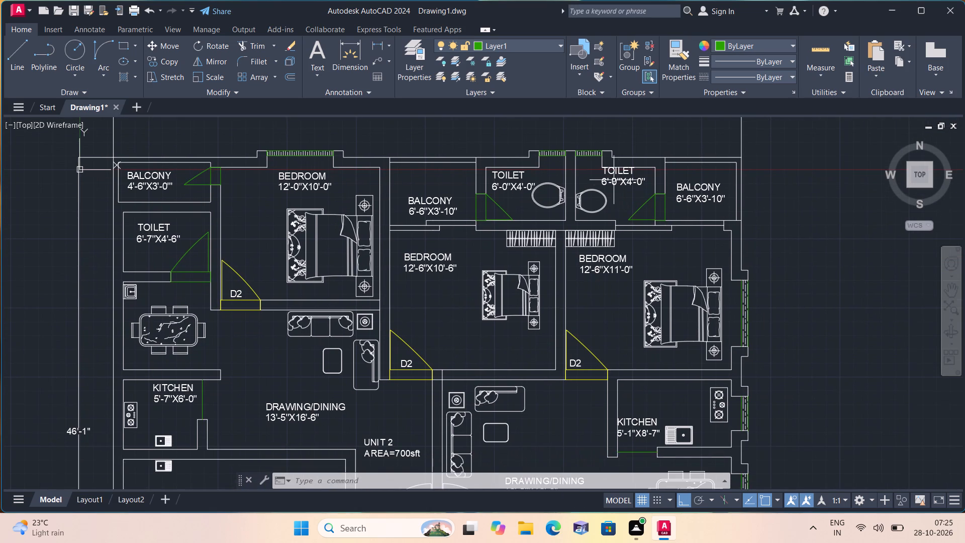
pyautogui.moveTo(757, 288); pyautogui.dragTo(757, 283, button='middle')
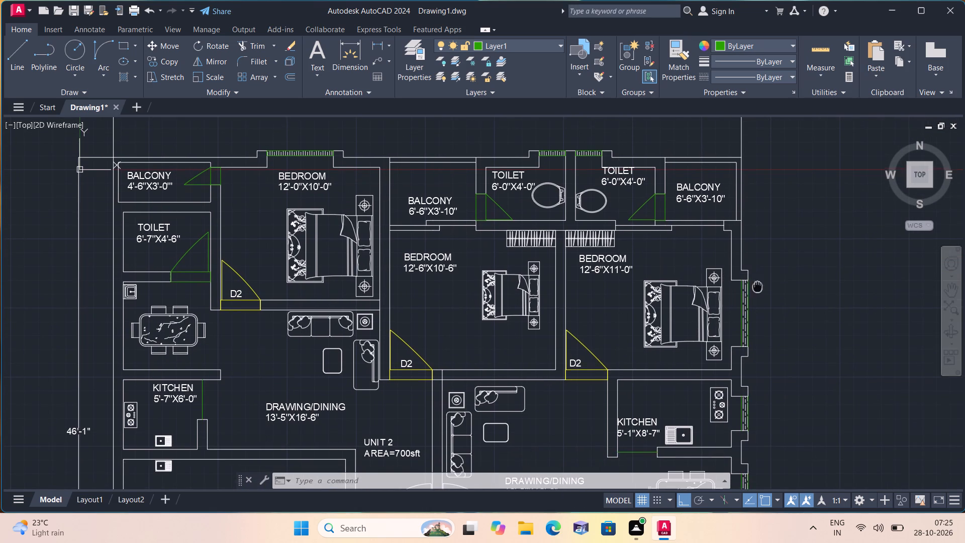
pyautogui.moveTo(757, 283); pyautogui.dragTo(693, 172, button='middle')
pyautogui.scroll(-1, 693, 172)
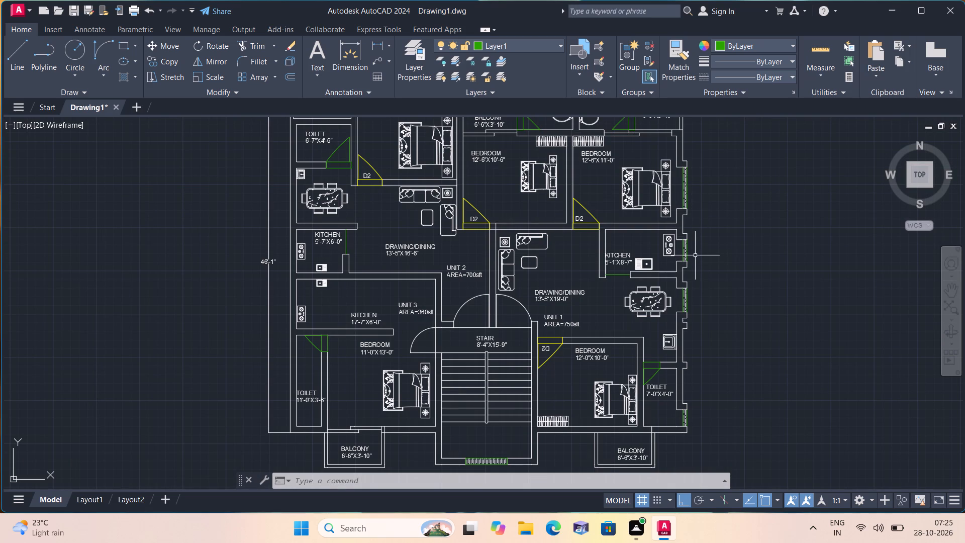
pyautogui.moveTo(705, 254); pyautogui.dragTo(703, 240, button='middle')
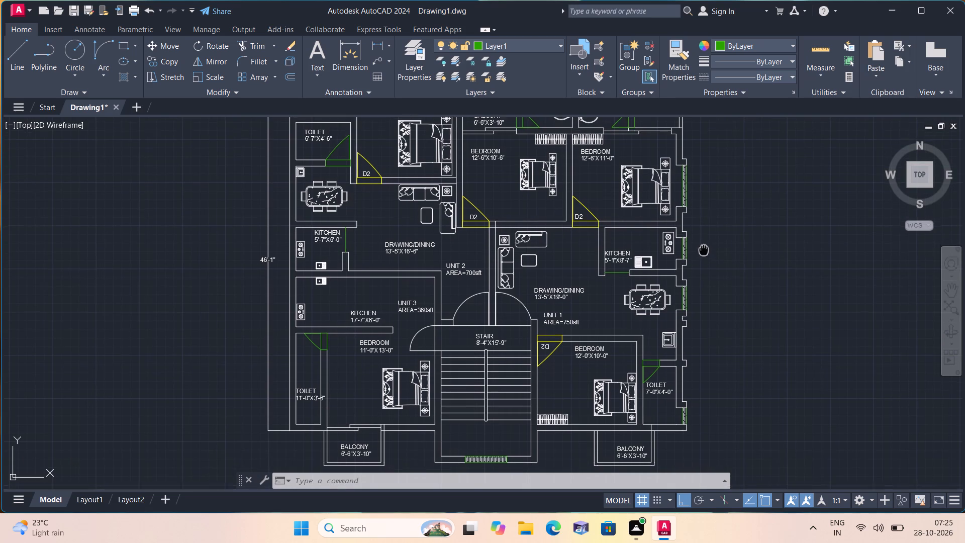
pyautogui.moveTo(703, 240); pyautogui.dragTo(697, 206, button='middle')
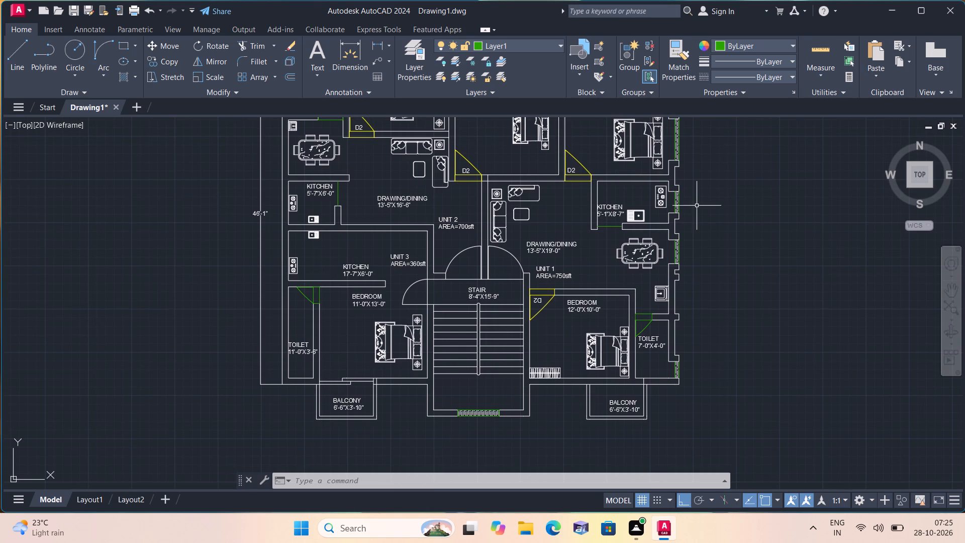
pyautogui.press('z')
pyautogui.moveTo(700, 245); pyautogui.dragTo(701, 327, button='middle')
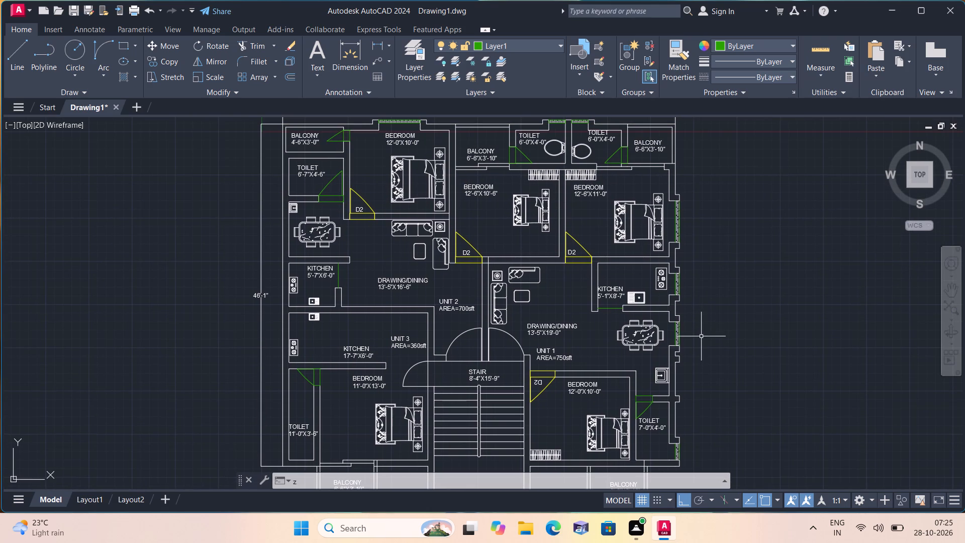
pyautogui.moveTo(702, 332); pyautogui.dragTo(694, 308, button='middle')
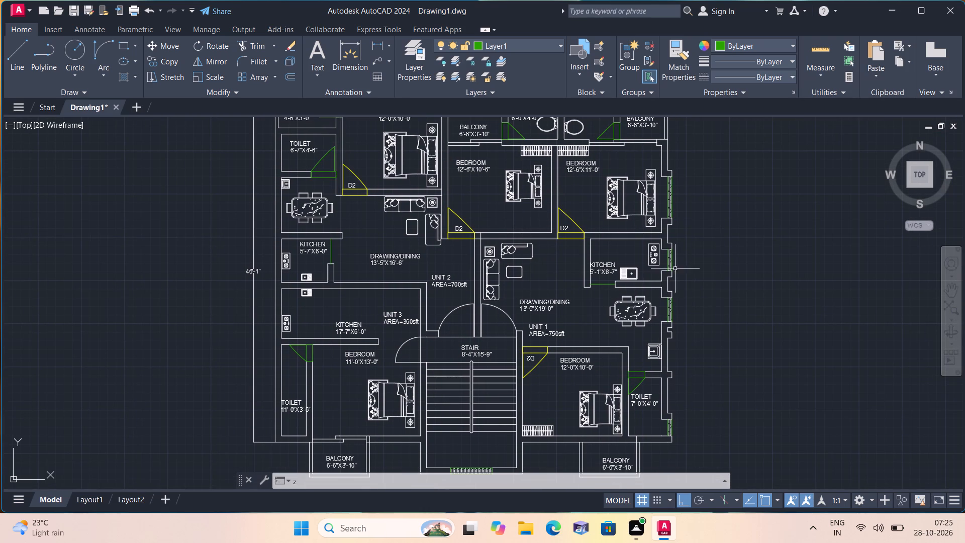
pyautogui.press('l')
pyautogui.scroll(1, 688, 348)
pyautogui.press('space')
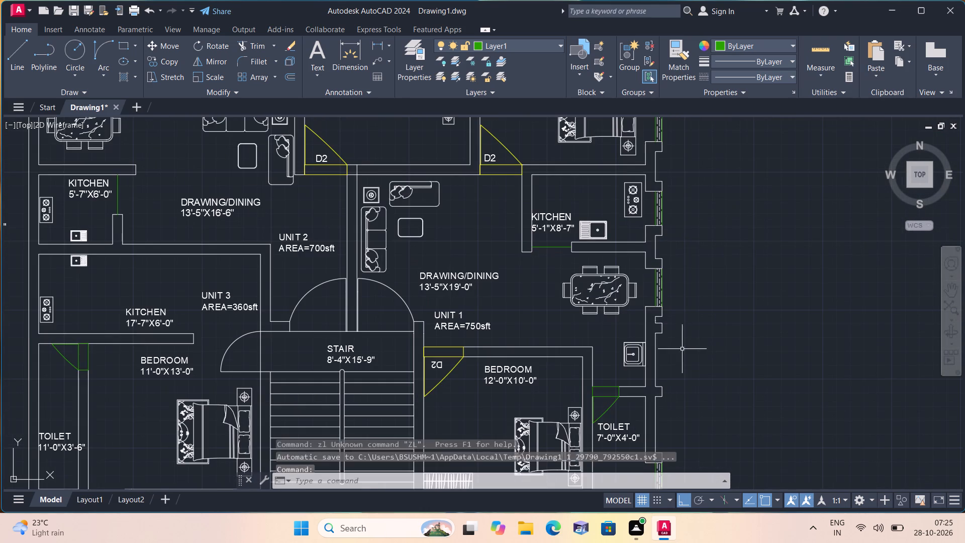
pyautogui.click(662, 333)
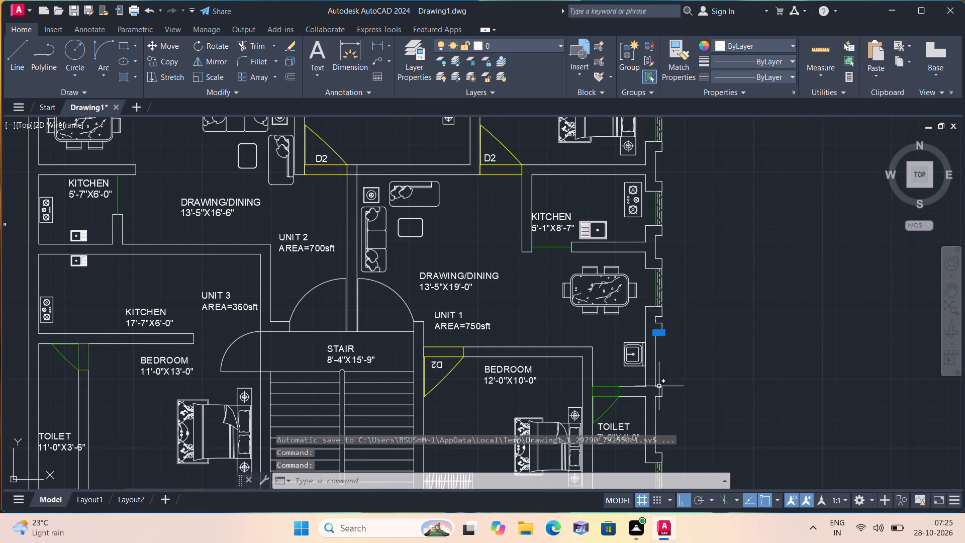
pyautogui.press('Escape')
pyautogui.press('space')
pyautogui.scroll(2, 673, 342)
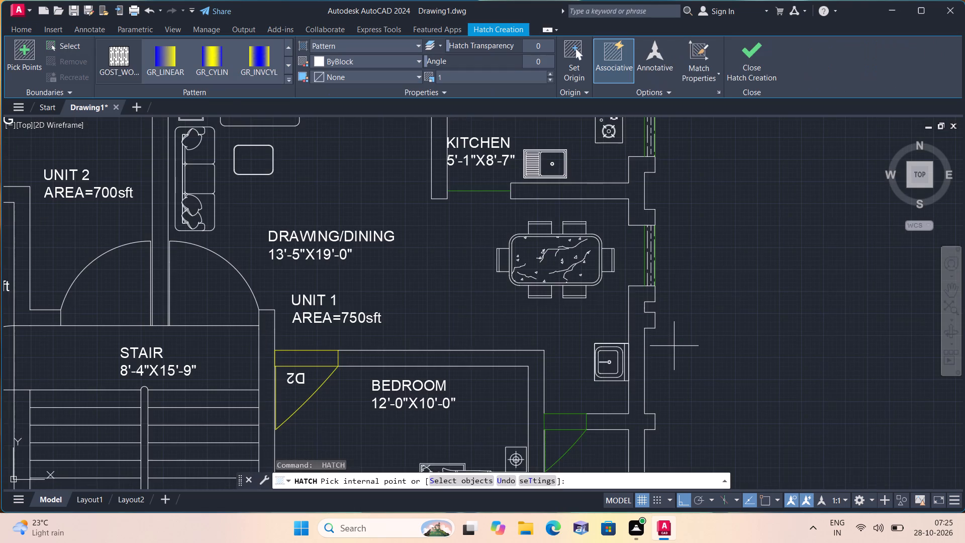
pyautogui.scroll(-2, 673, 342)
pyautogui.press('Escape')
# Draw a Layer1 line closing the outer face of the east wall opening beside Unit 1's wash basin, down to the toilet wall stub.
pyautogui.write('l')
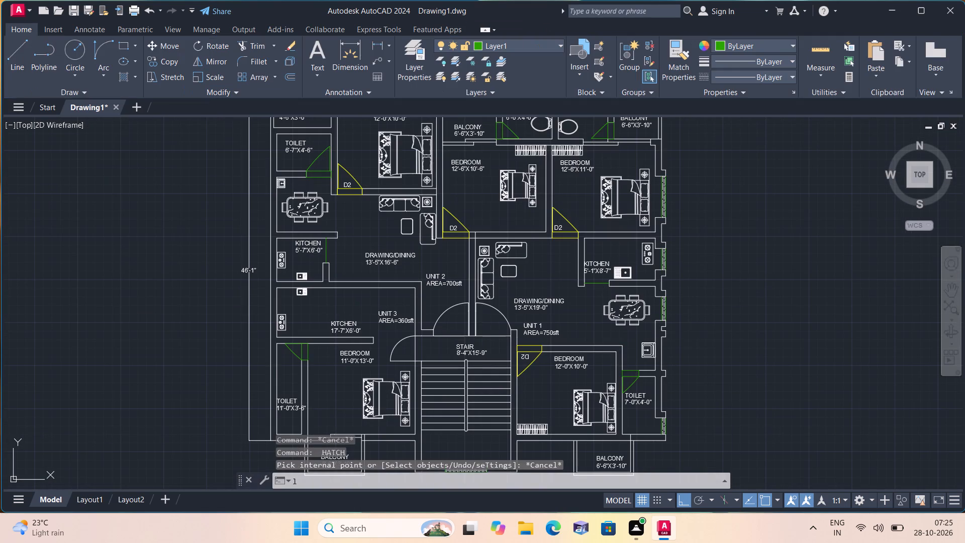
pyautogui.press('space')
pyautogui.scroll(1, 687, 333)
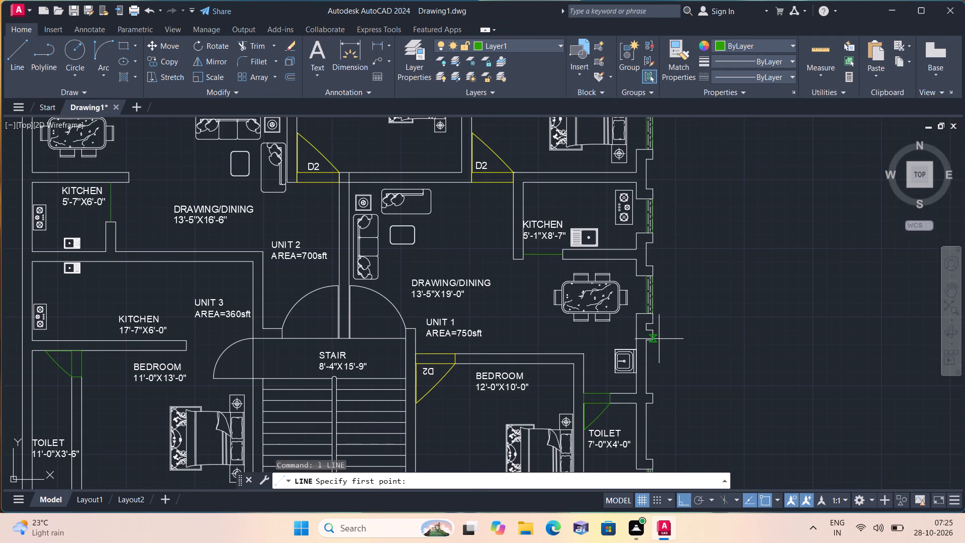
pyautogui.click(656, 339)
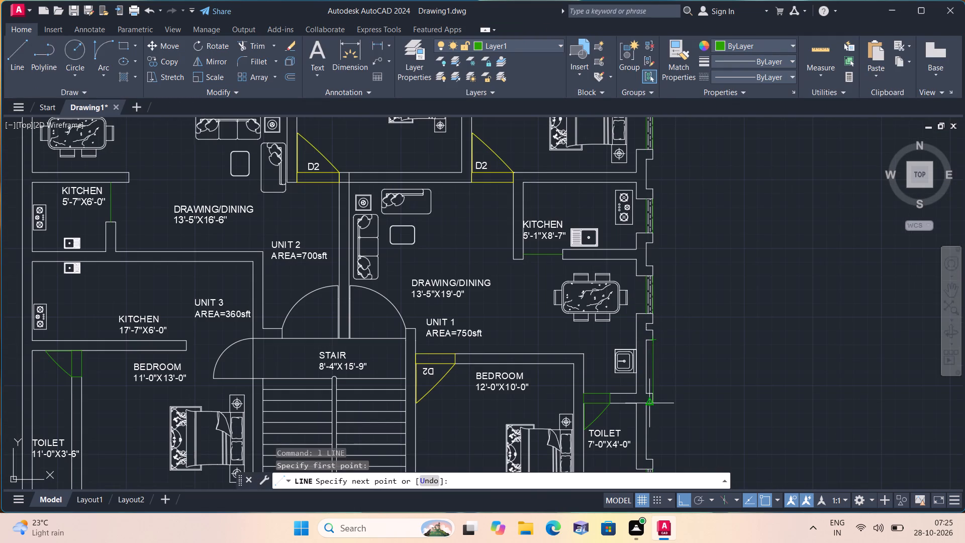
pyautogui.click(651, 391)
pyautogui.press('space')
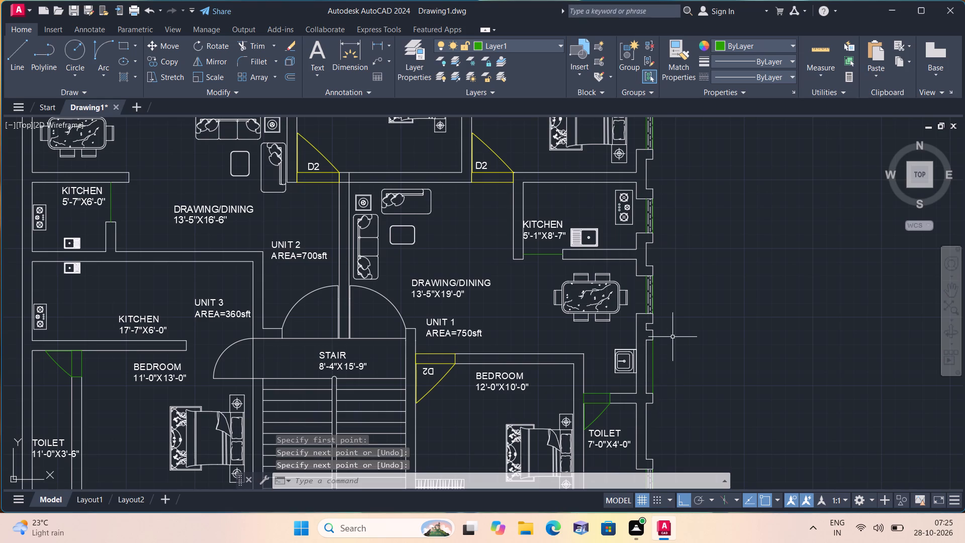
# Hatch the closed opening beside Unit 1's wash basin with the GOST_WOOD pattern, and finish the hatch.
pyautogui.press('h')
pyautogui.press('space')
pyautogui.scroll(1, 639, 348)
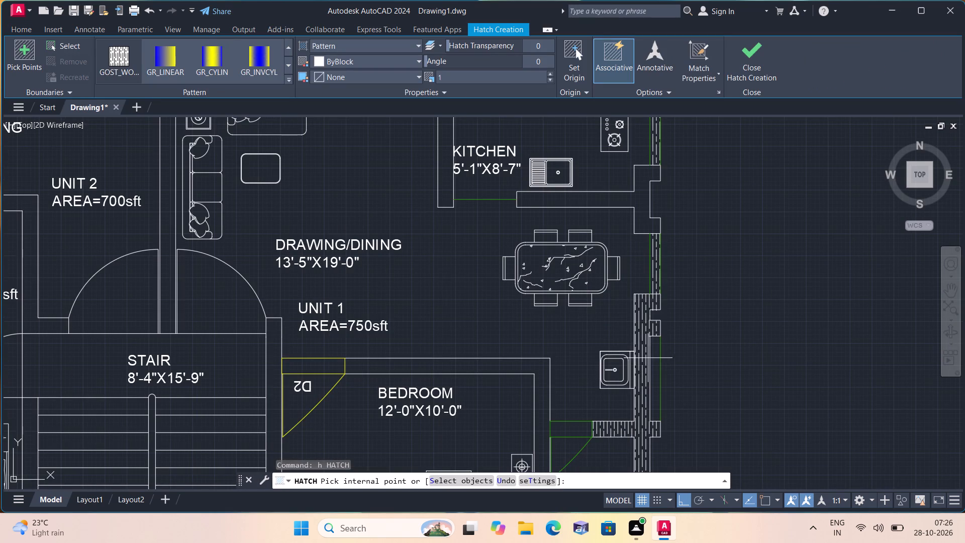
pyautogui.click(655, 361)
pyautogui.press('Escape')
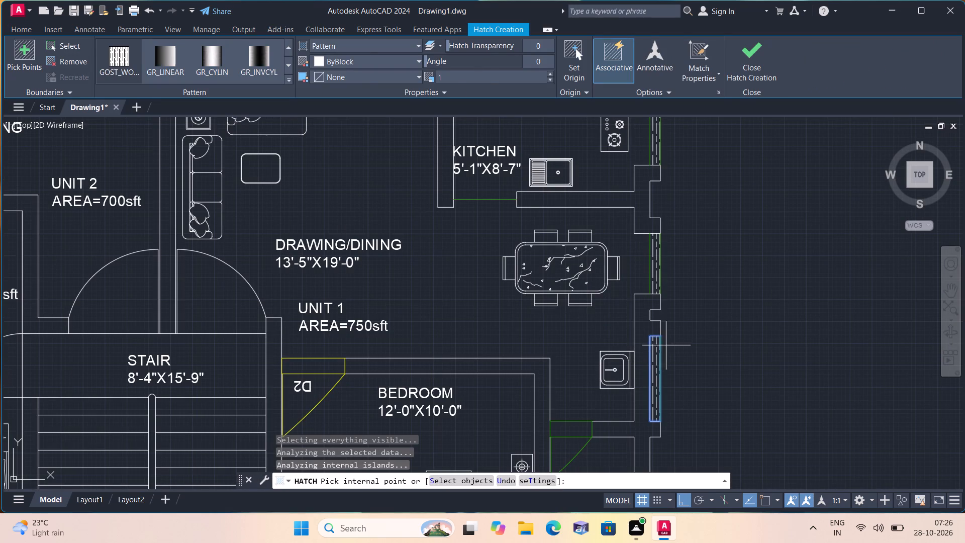
# Review the hatched openings along the east, north and south walls, from Unit 1's 7'-0"X4'-0" toilet round to the stair and balconies.
pyautogui.scroll(-2, 691, 289)
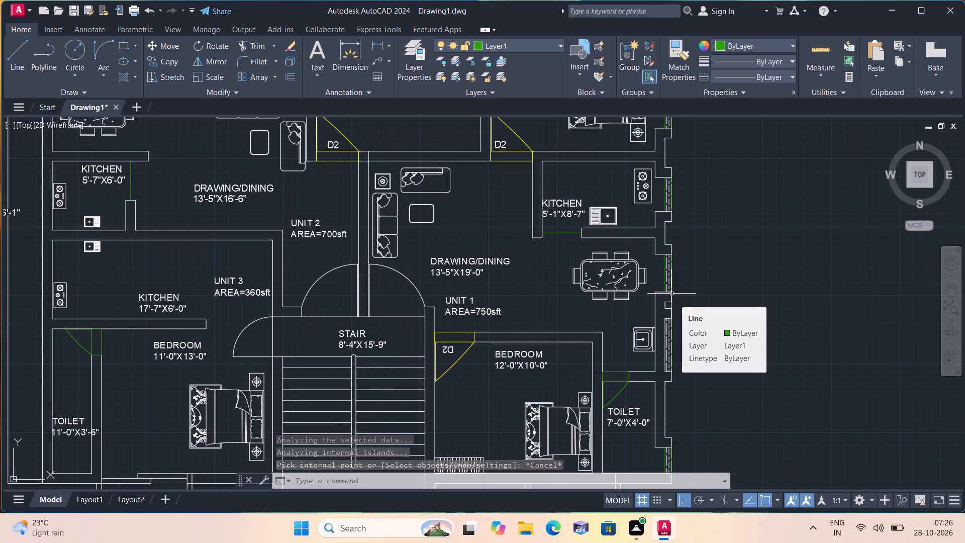
pyautogui.moveTo(671, 294); pyautogui.dragTo(618, 181, button='middle')
pyautogui.scroll(-1, 618, 185)
pyautogui.scroll(3, 615, 264)
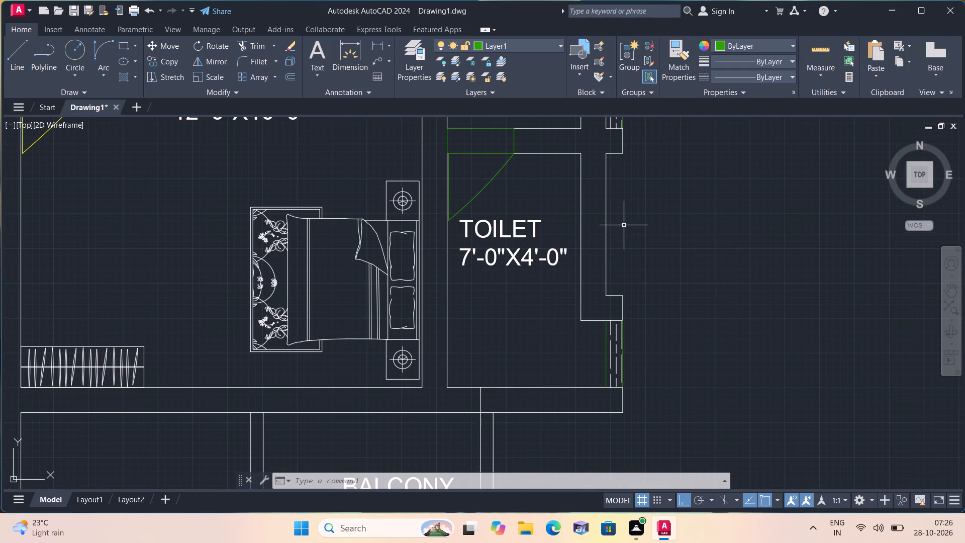
pyautogui.moveTo(624, 225); pyautogui.dragTo(624, 226, button='middle')
pyautogui.moveTo(624, 226); pyautogui.dragTo(624, 233, button='middle')
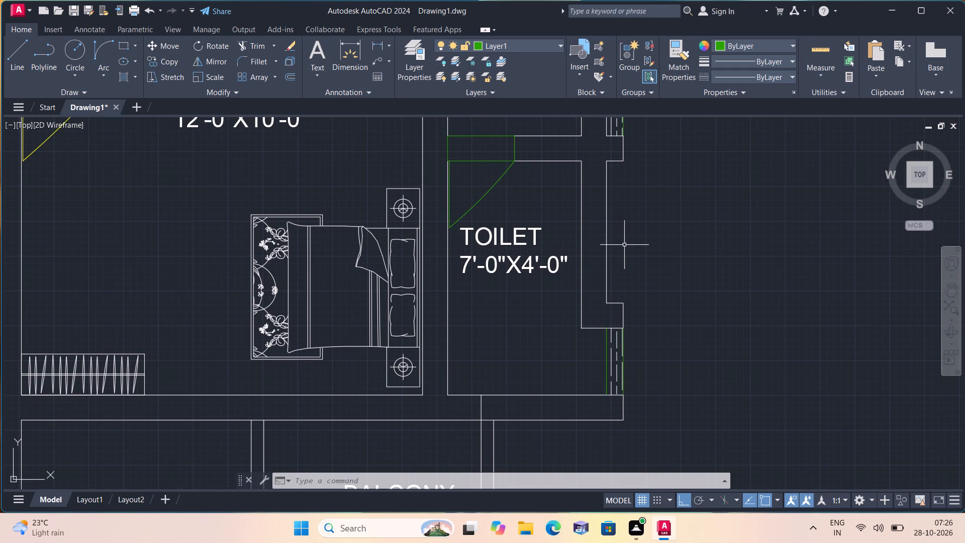
pyautogui.moveTo(624, 270); pyautogui.dragTo(622, 298, button='middle')
pyautogui.scroll(-1, 625, 309)
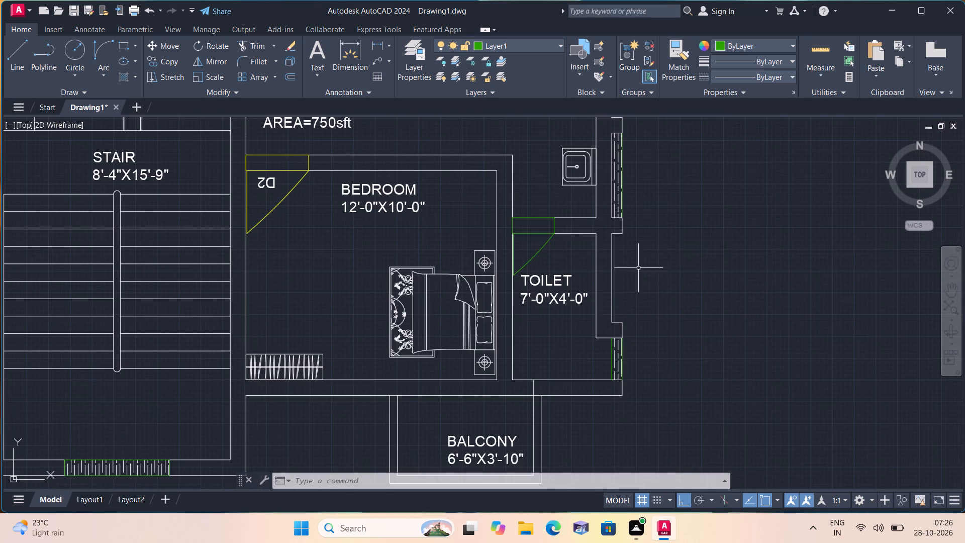
pyautogui.moveTo(648, 197); pyautogui.dragTo(661, 307, button='middle')
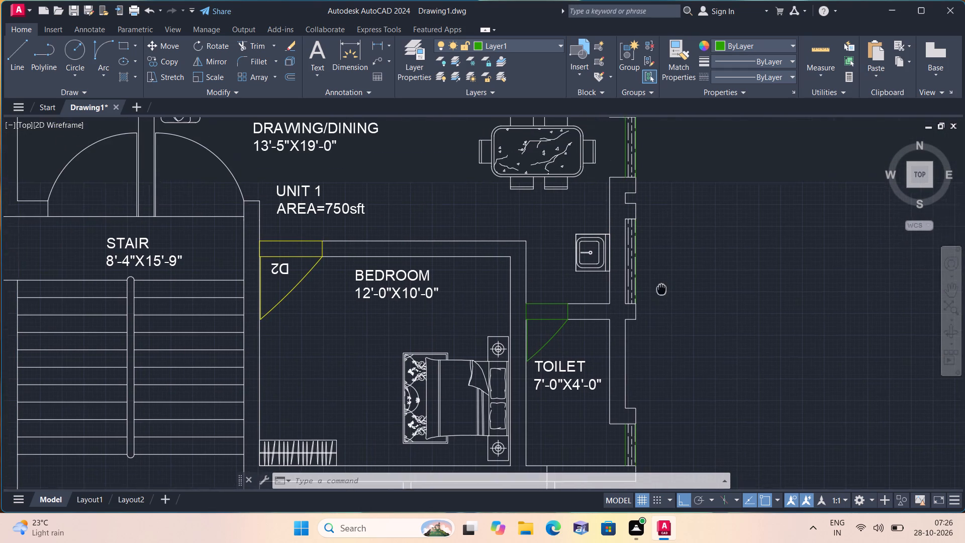
pyautogui.moveTo(661, 307); pyautogui.dragTo(661, 320, button='middle')
pyautogui.moveTo(659, 196); pyautogui.dragTo(658, 254, button='middle')
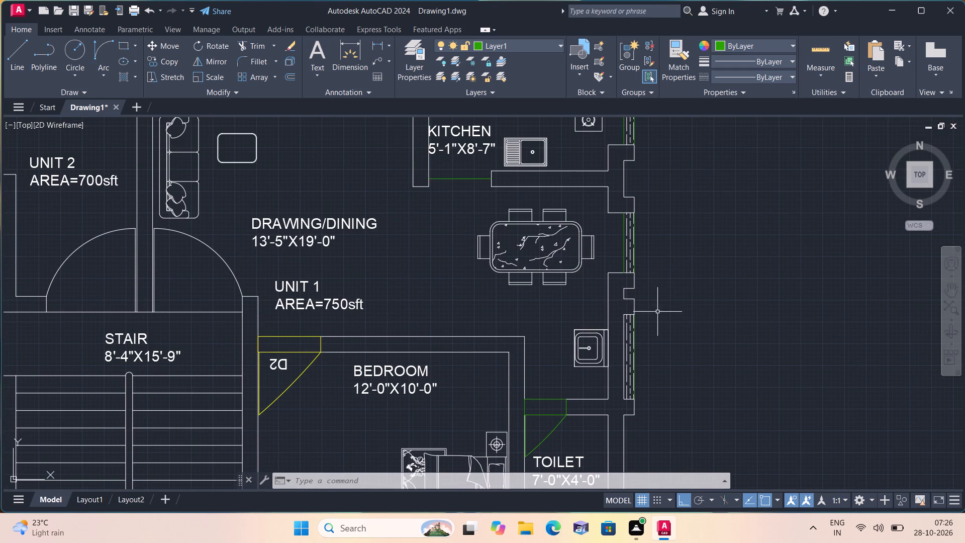
pyautogui.moveTo(656, 174); pyautogui.dragTo(659, 253, button='middle')
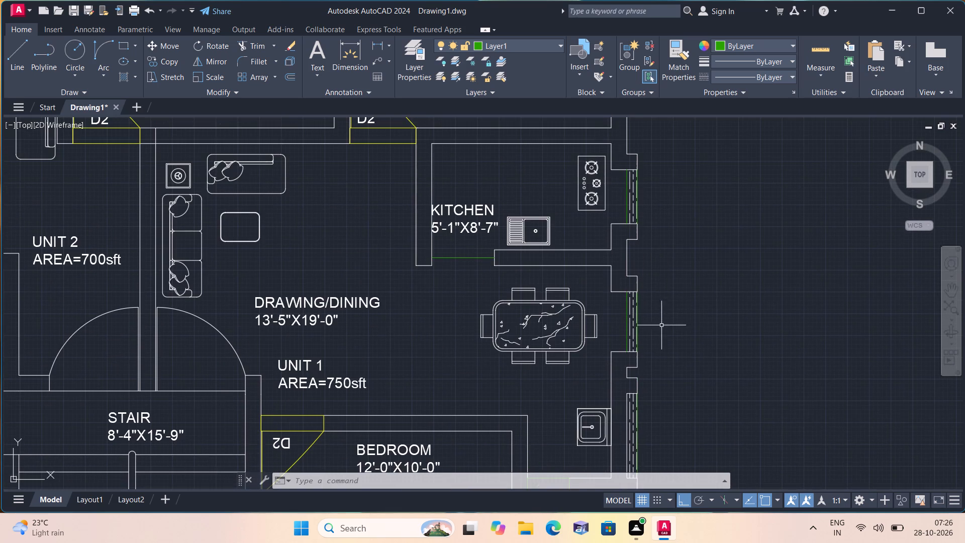
pyautogui.moveTo(661, 200); pyautogui.dragTo(667, 330, button='middle')
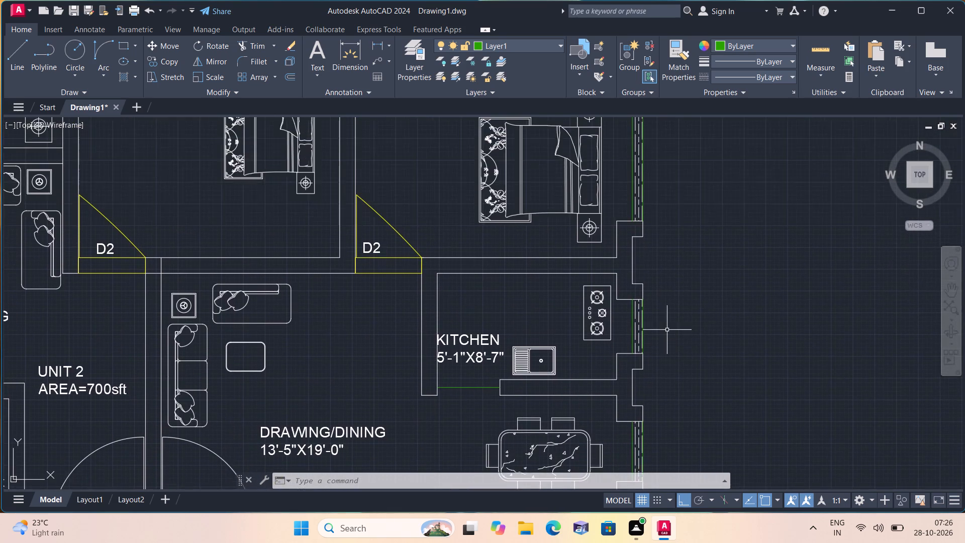
pyautogui.scroll(-1, 667, 330)
pyautogui.moveTo(661, 239); pyautogui.dragTo(675, 338, button='middle')
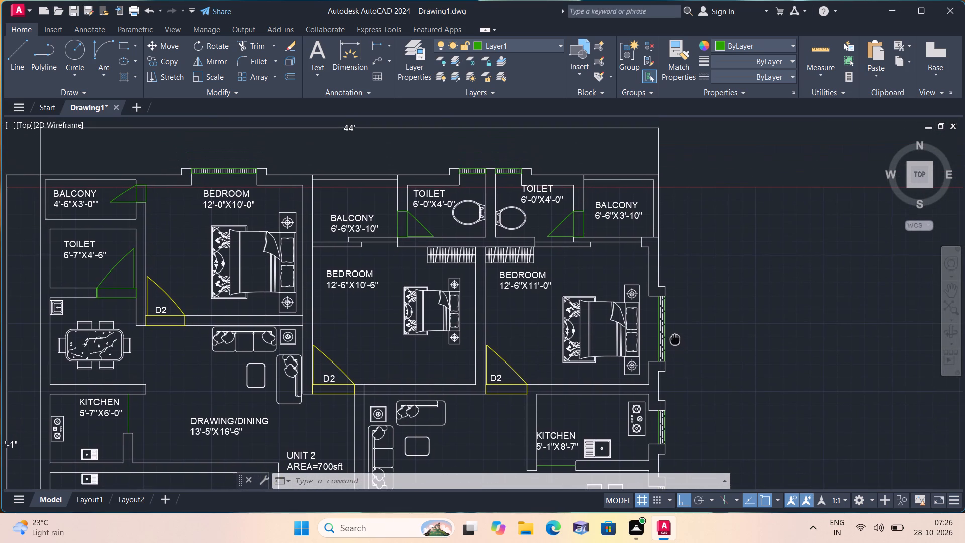
pyautogui.moveTo(675, 338); pyautogui.dragTo(686, 274, button='middle')
pyautogui.middleClick(690, 256)
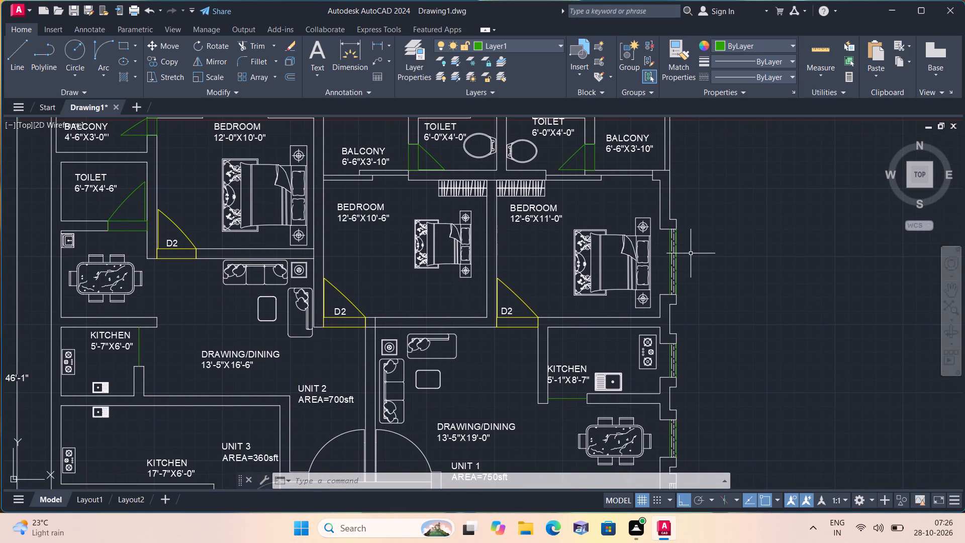
pyautogui.moveTo(453, 223); pyautogui.dragTo(533, 284, button='middle')
pyautogui.scroll(-1, 453, 223)
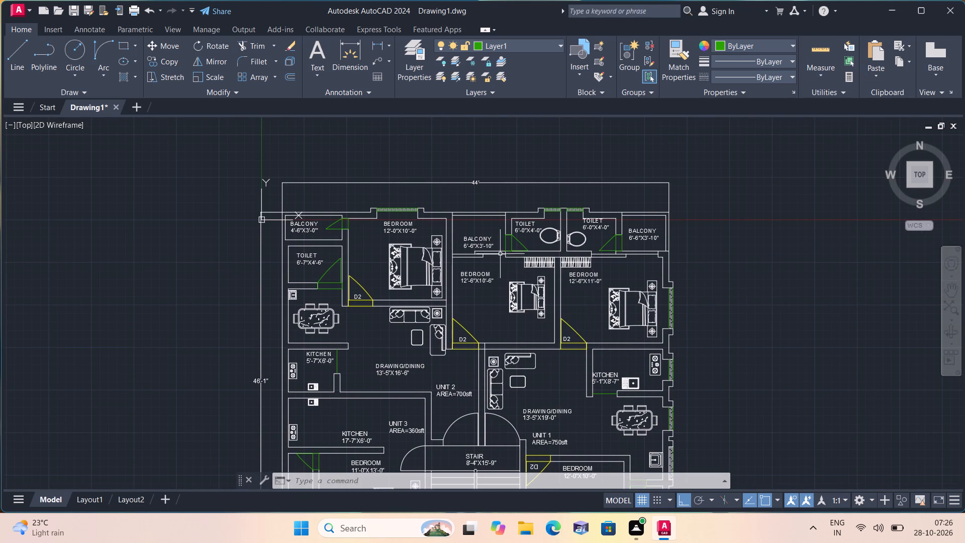
pyautogui.moveTo(503, 295); pyautogui.dragTo(586, 193, button='middle')
pyautogui.moveTo(412, 205); pyautogui.dragTo(423, 282, button='middle')
pyautogui.scroll(-1, 412, 205)
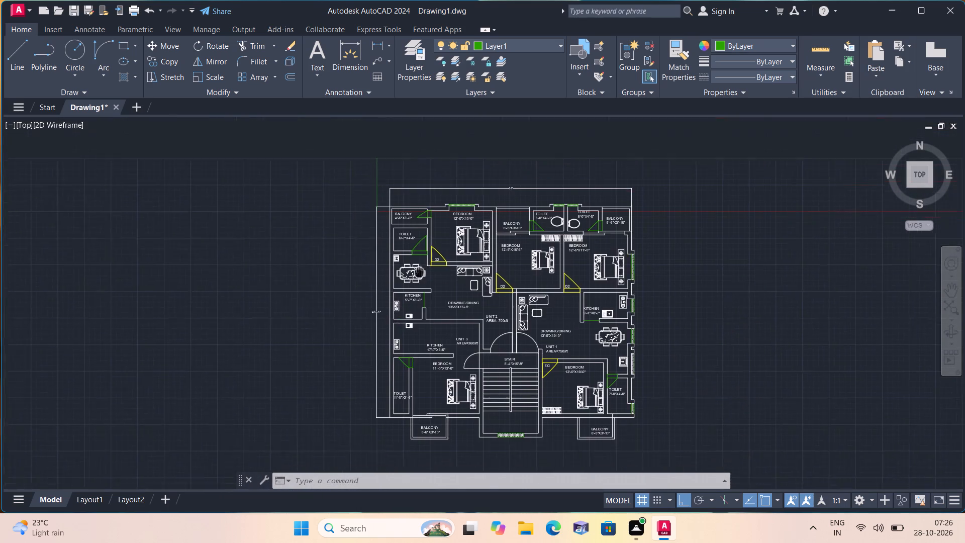
pyautogui.moveTo(423, 282); pyautogui.dragTo(424, 283, button='middle')
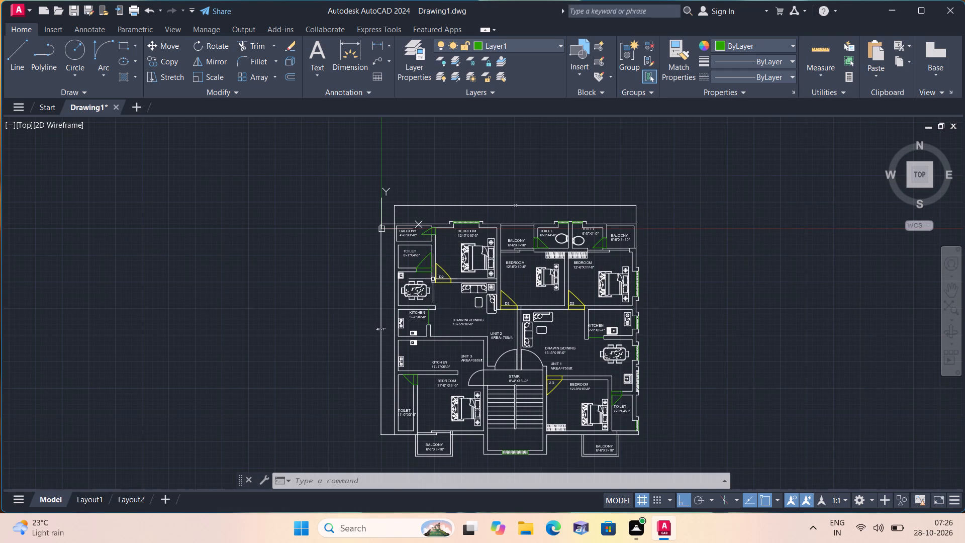
pyautogui.moveTo(471, 295); pyautogui.dragTo(486, 120, button='middle')
pyautogui.scroll(1, 485, 255)
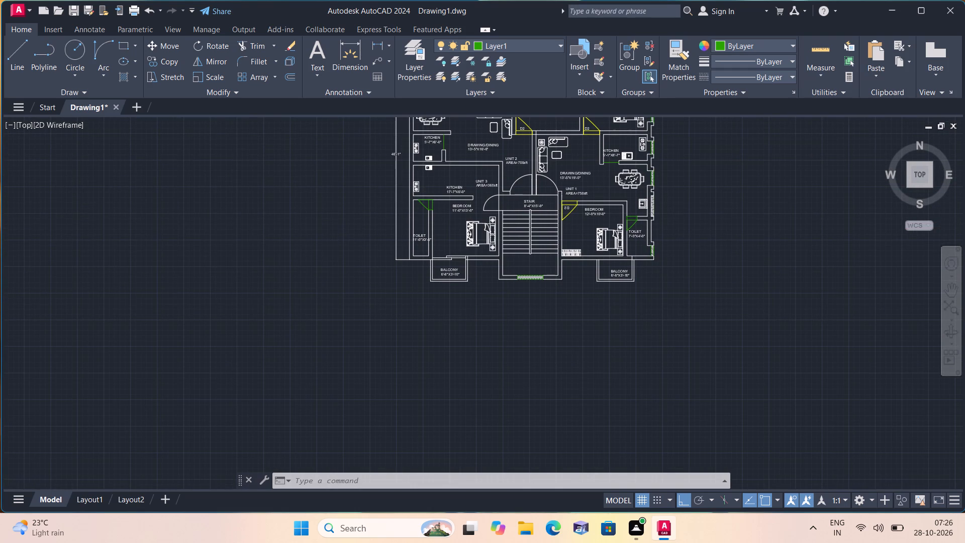
pyautogui.scroll(1, 485, 255)
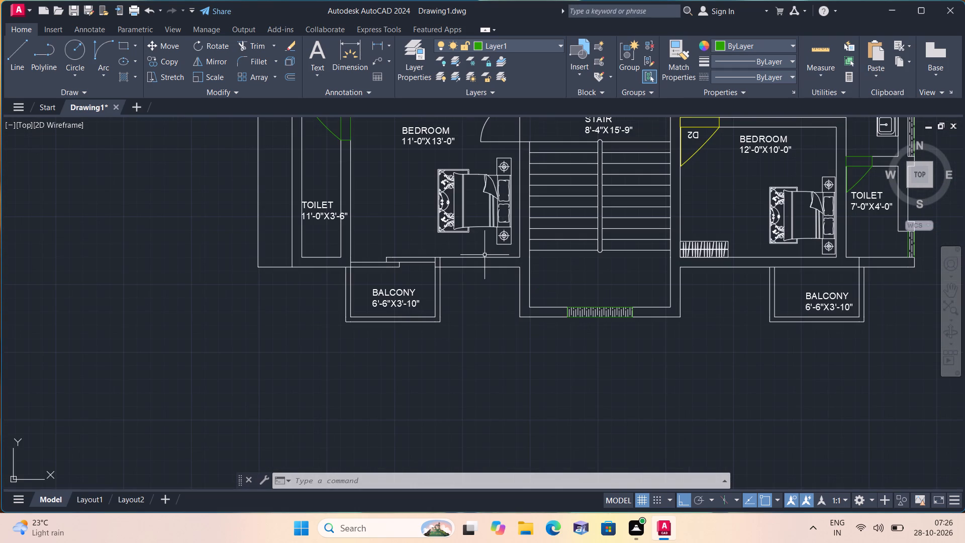
# Draw a Layer1 window outline across the south wall of Unit 3's bedroom, starting 1' from the balcony's outer wall face and ending near the stair wall.
pyautogui.scroll(2, 477, 262)
pyautogui.write('l')
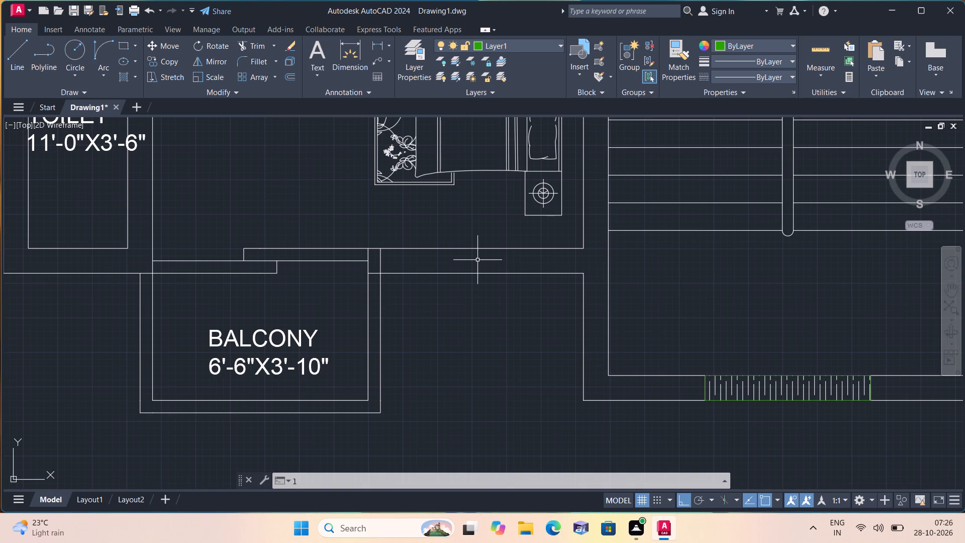
pyautogui.press('space')
pyautogui.scroll(1, 430, 252)
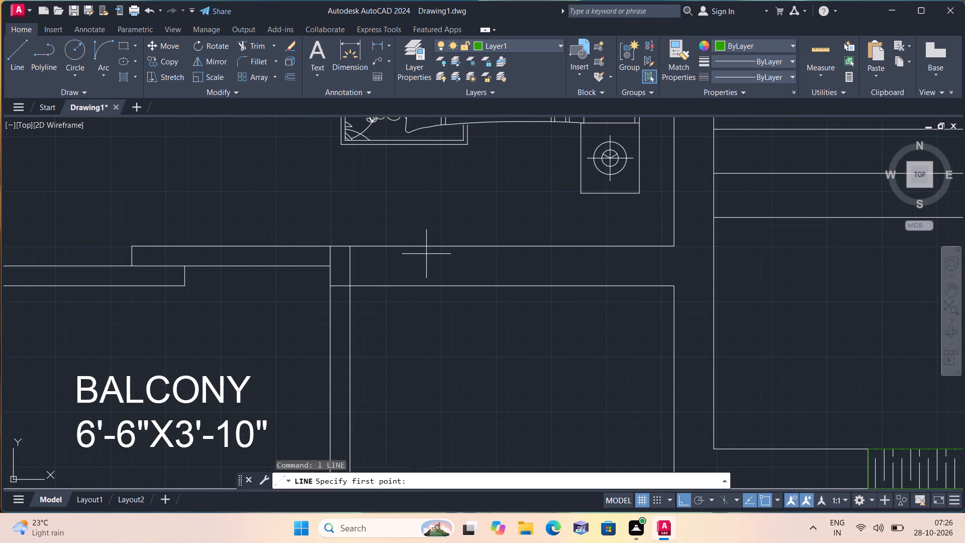
pyautogui.scroll(1, 421, 256)
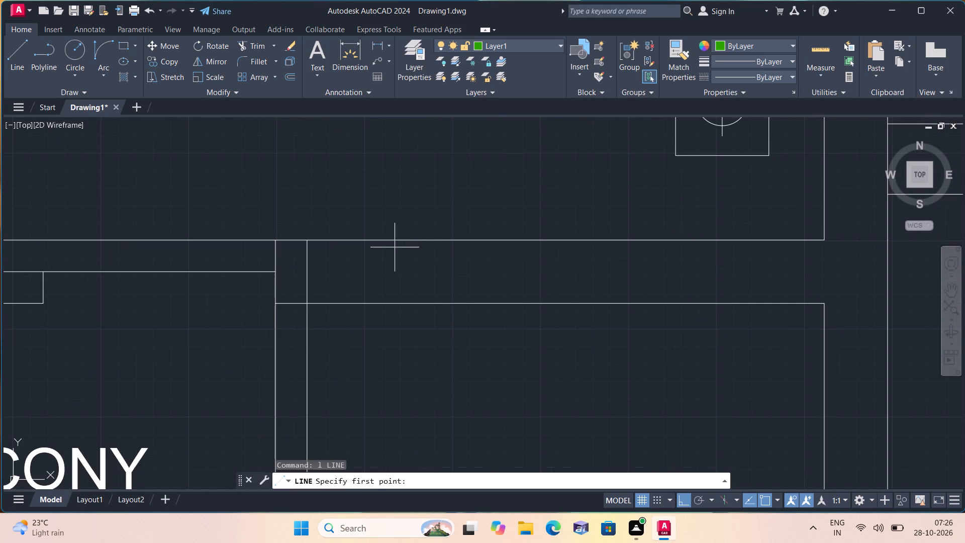
pyautogui.click(308, 303)
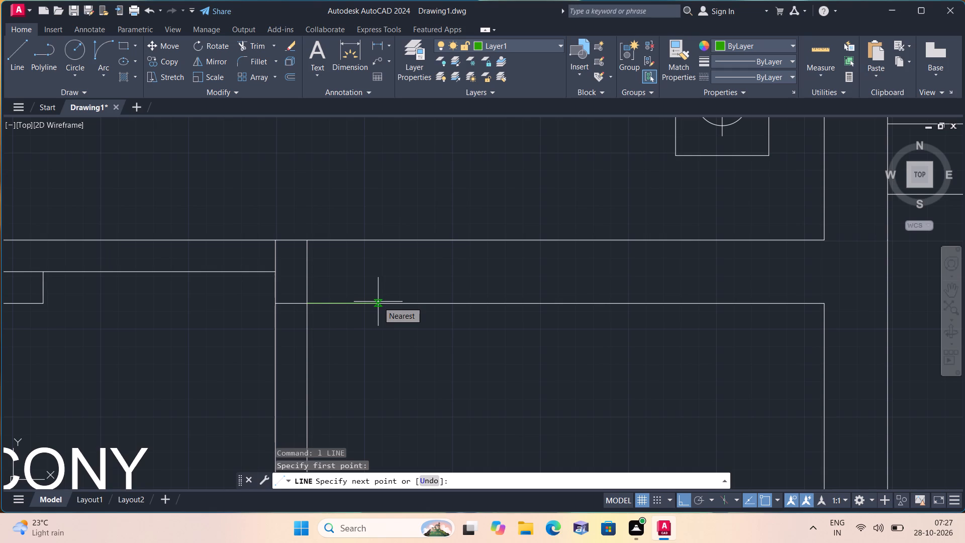
pyautogui.press('1')
pyautogui.write("'")
pyautogui.press('space')
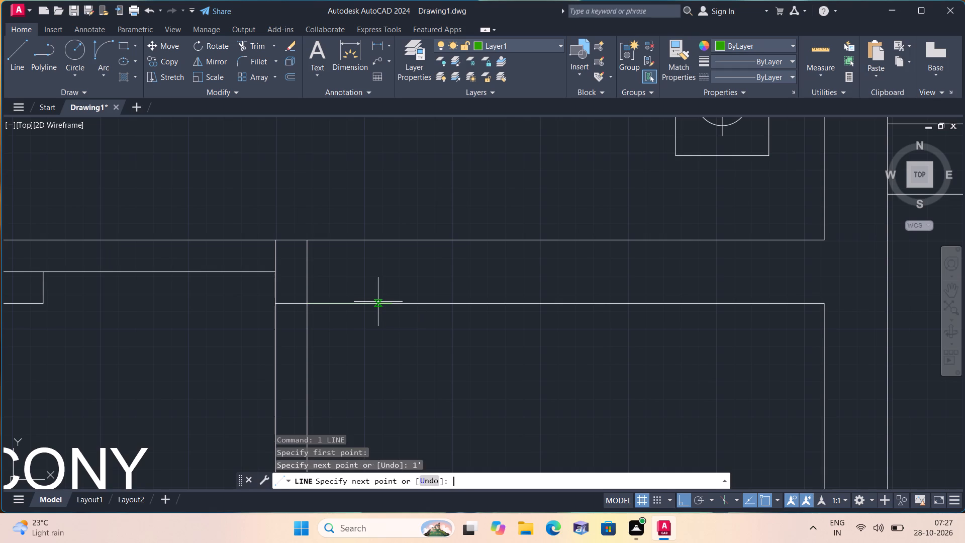
pyautogui.click(389, 240)
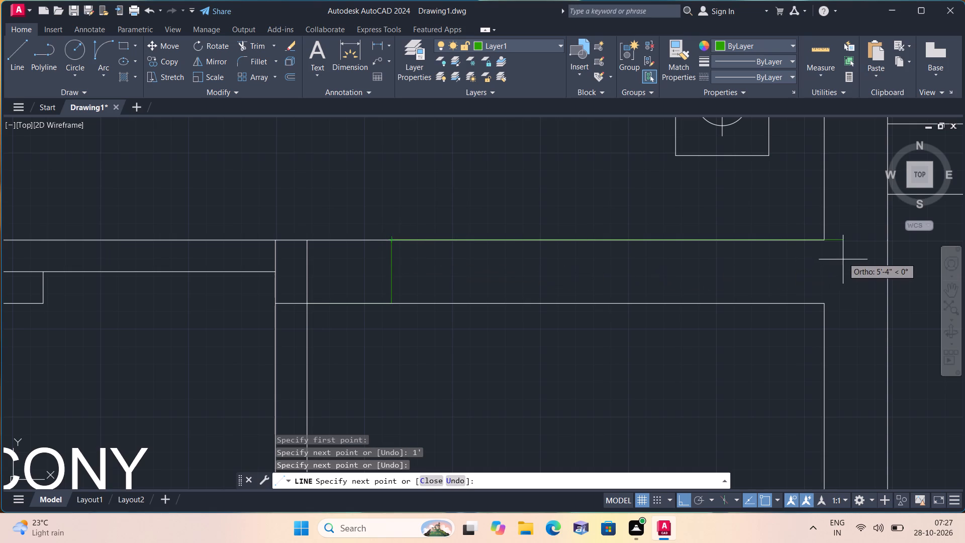
pyautogui.click(812, 239)
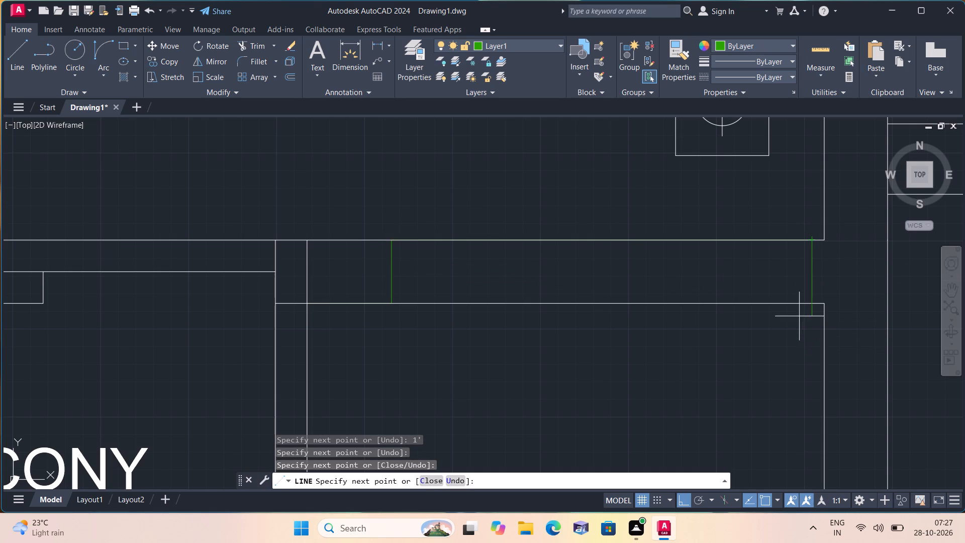
pyautogui.click(807, 303)
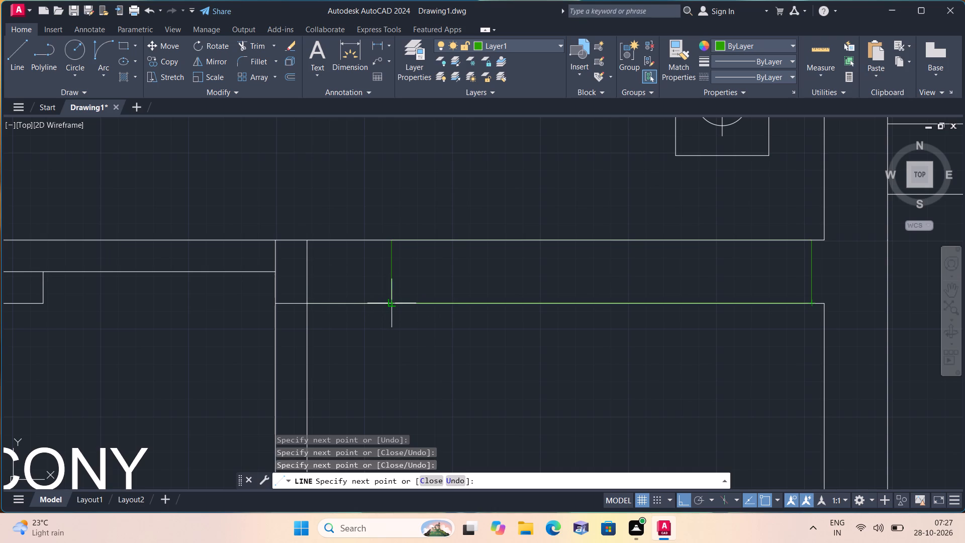
pyautogui.click(390, 303)
pyautogui.press('space')
# Erase the 1' guide line between the balcony wall and the new window outline.
pyautogui.click(379, 301)
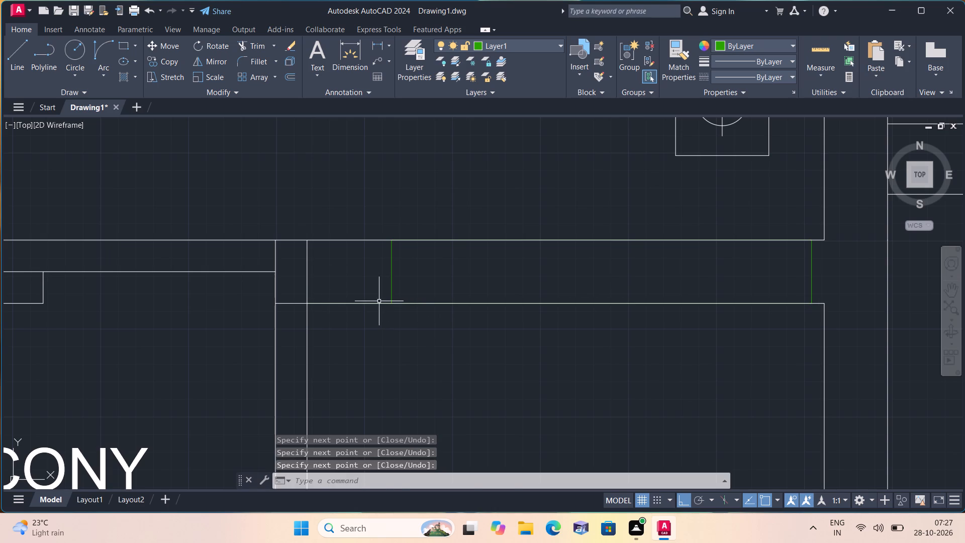
pyautogui.click(372, 289)
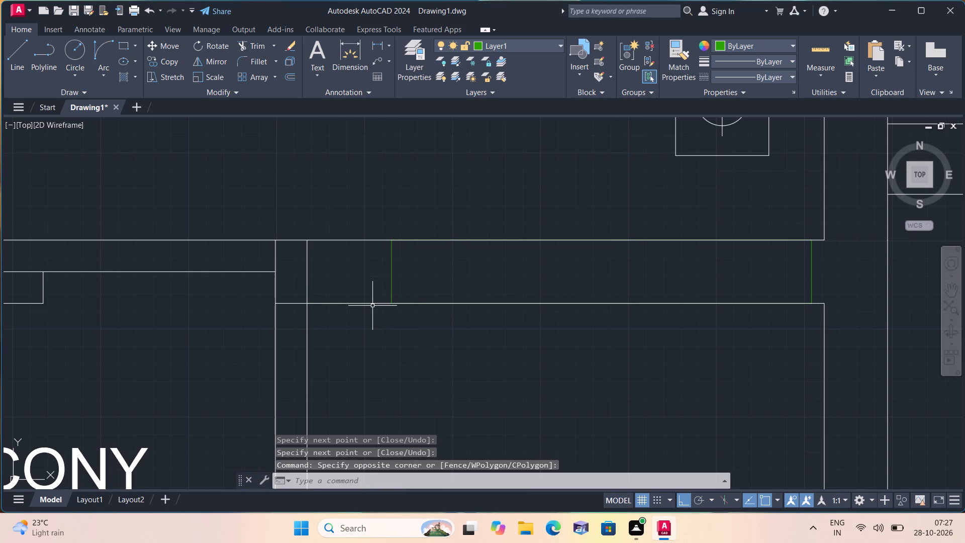
pyautogui.click(373, 304)
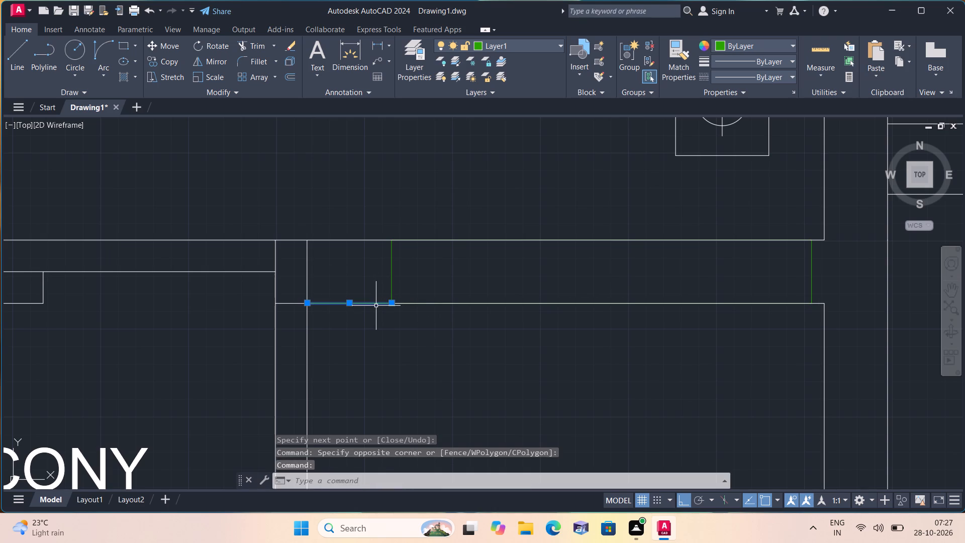
pyautogui.press('Delete')
# On layer 0, draw a jamb line across the wall just inside Unit 3's balcony opening and join it along the outer face to the balcony wall.
pyautogui.scroll(-1, 336, 298)
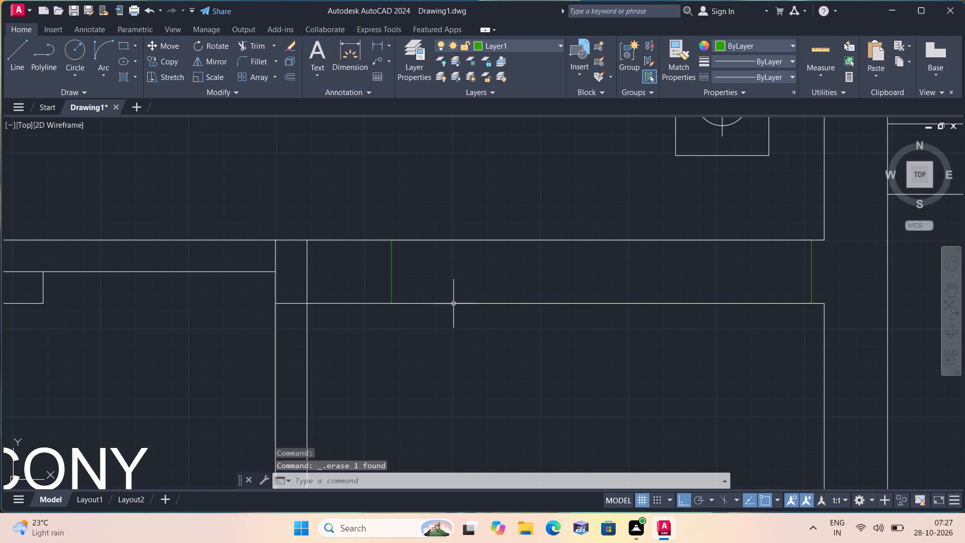
pyautogui.moveTo(313, 305); pyautogui.dragTo(375, 315, button='middle')
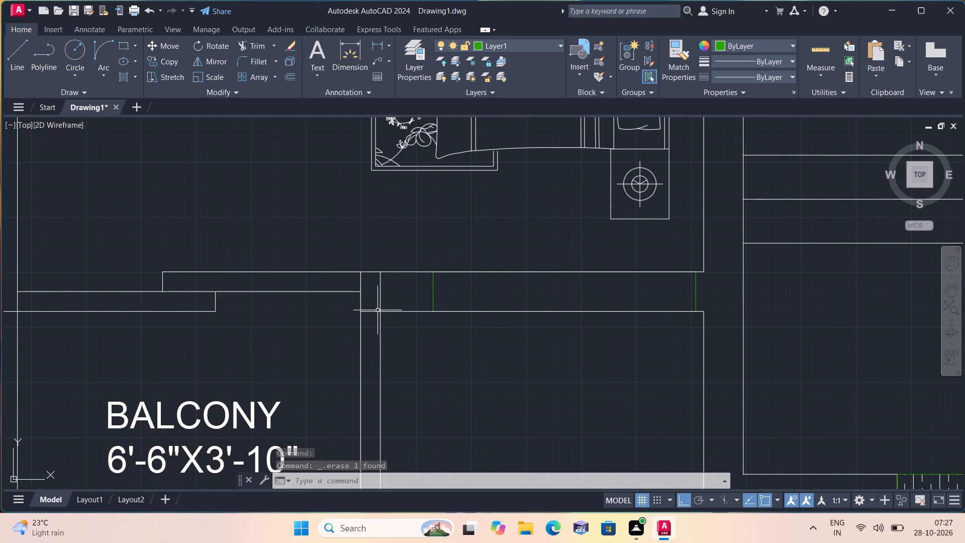
pyautogui.click(525, 39)
pyautogui.click(501, 63)
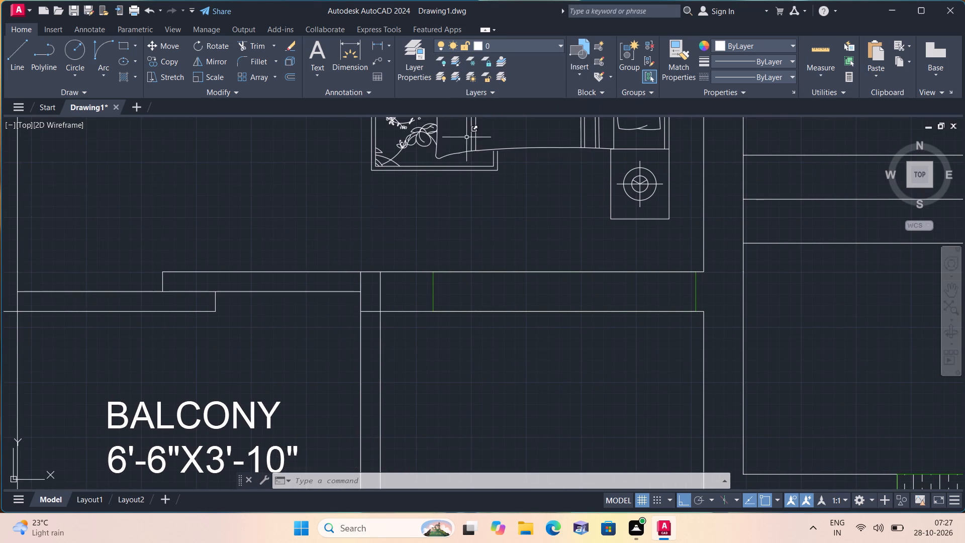
pyautogui.press('l')
pyautogui.press('space')
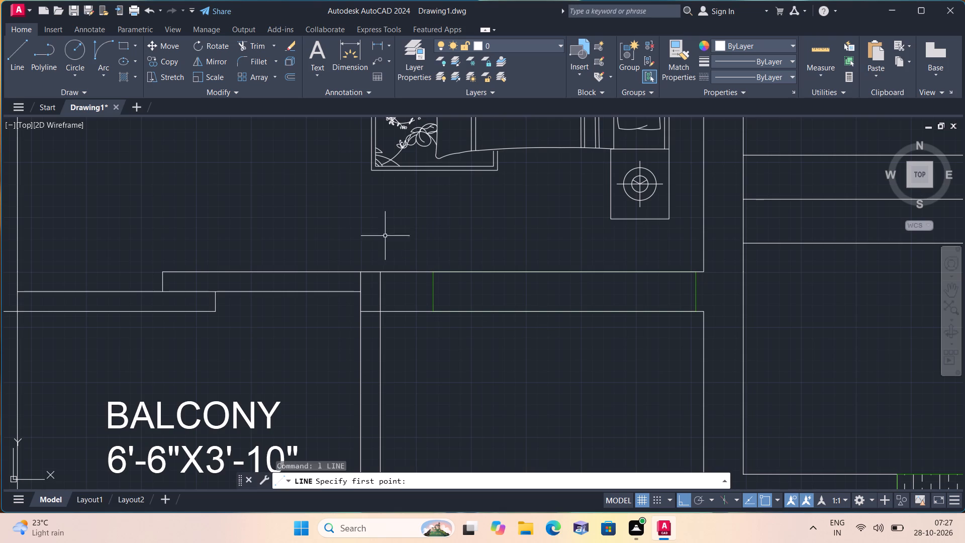
pyautogui.scroll(1, 353, 279)
pyautogui.click(341, 267)
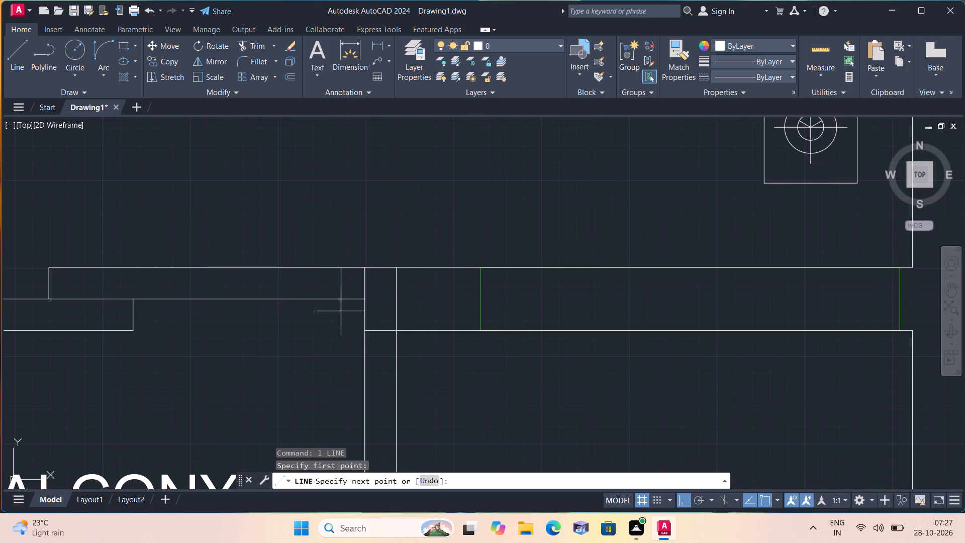
pyautogui.click(344, 331)
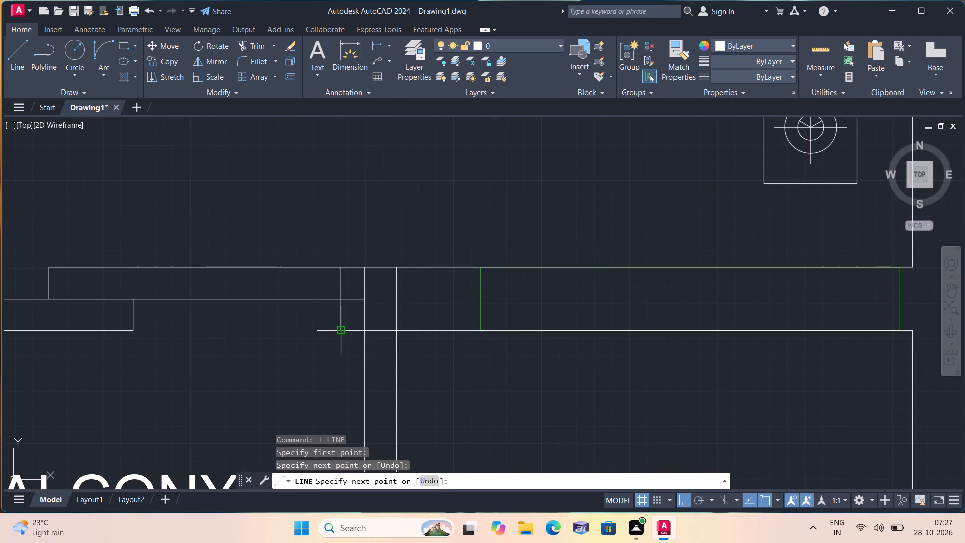
pyautogui.click(368, 331)
pyautogui.press('space')
# Trim the balcony wall lines crossing the south wall and the sliding door line extending past the new jamb.
pyautogui.write('trim')
pyautogui.press('space')
pyautogui.moveTo(354, 289); pyautogui.dragTo(399, 296)
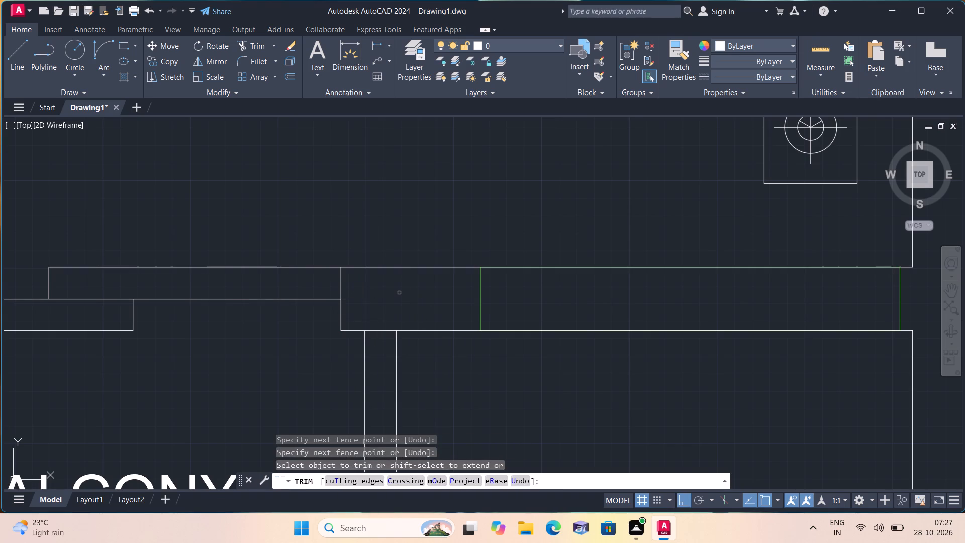
pyautogui.scroll(-1, 399, 293)
pyautogui.press('Escape')
# Hatch the window outline in the south wall of Unit 3's bedroom with the GOST_WOOD pattern.
pyautogui.scroll(-1, 404, 278)
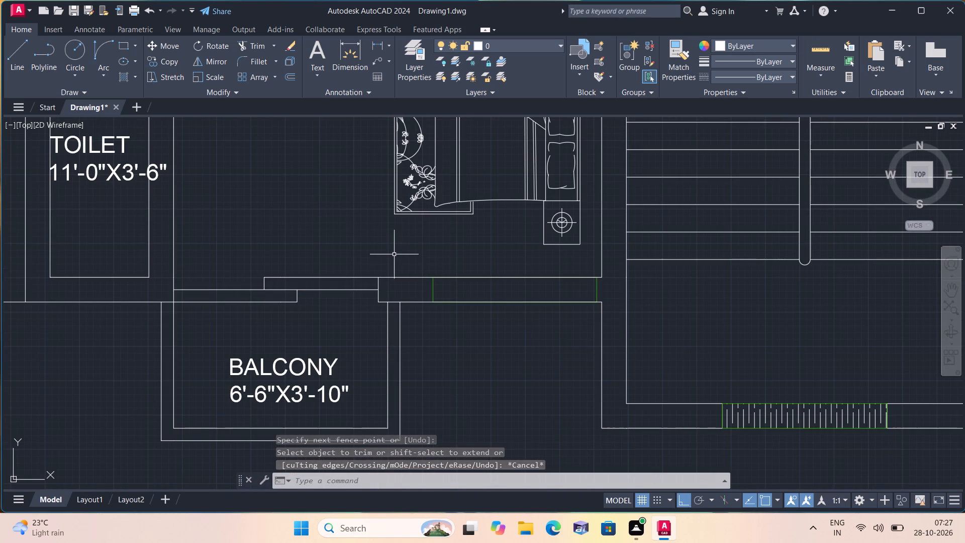
pyautogui.press('h')
pyautogui.press('space')
pyautogui.click(471, 286)
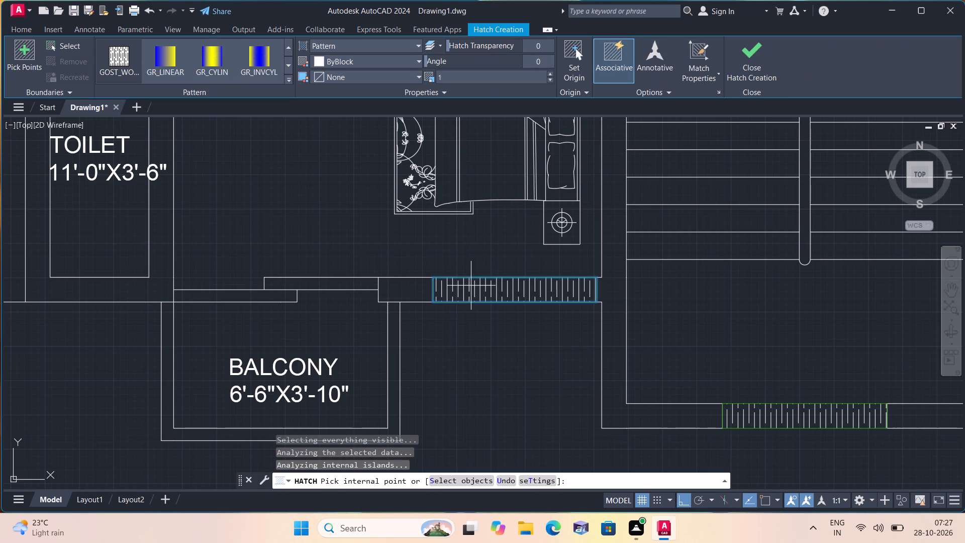
pyautogui.press('Escape')
# Trim the inner and outer wall face lines between the two ends of the hatched bedroom window.
pyautogui.scroll(2, 486, 263)
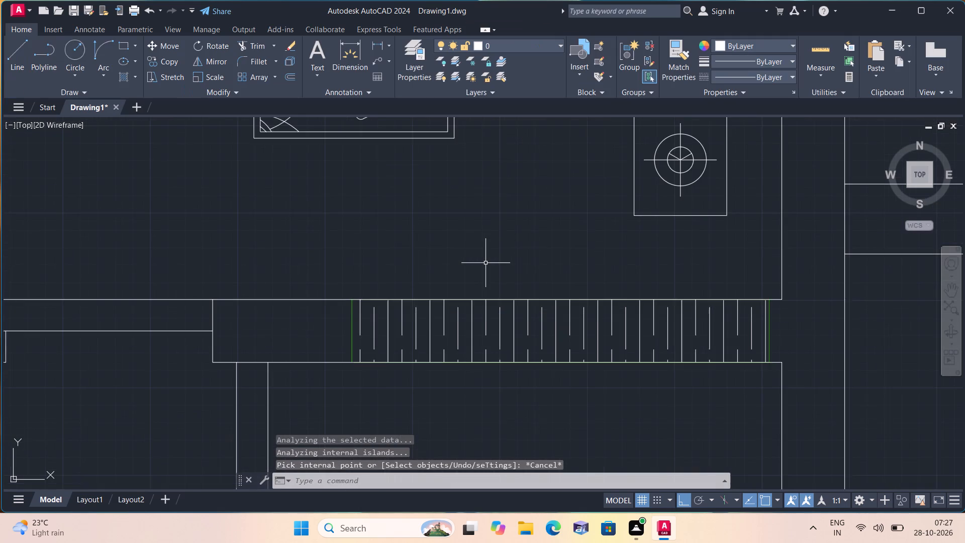
pyautogui.scroll(1, 486, 263)
pyautogui.scroll(-1, 486, 263)
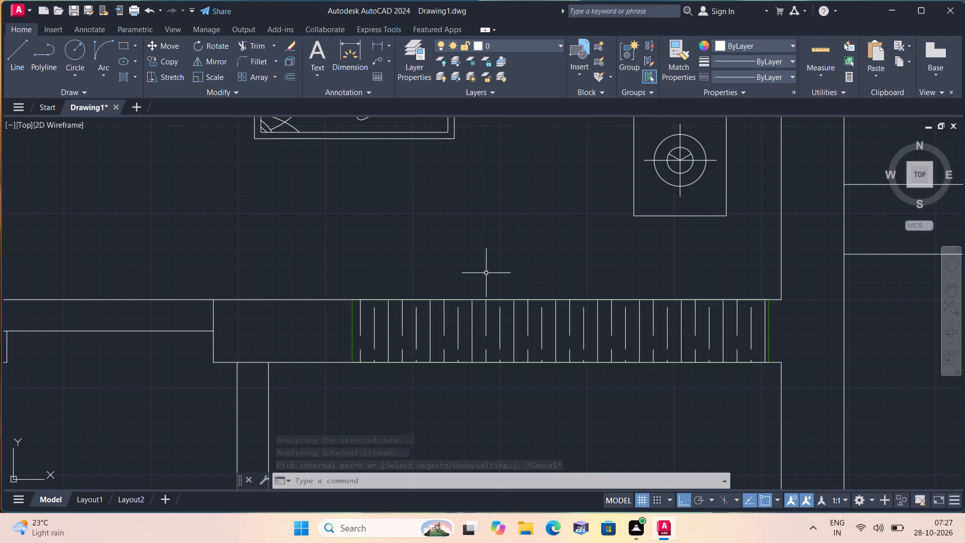
pyautogui.write('tri')
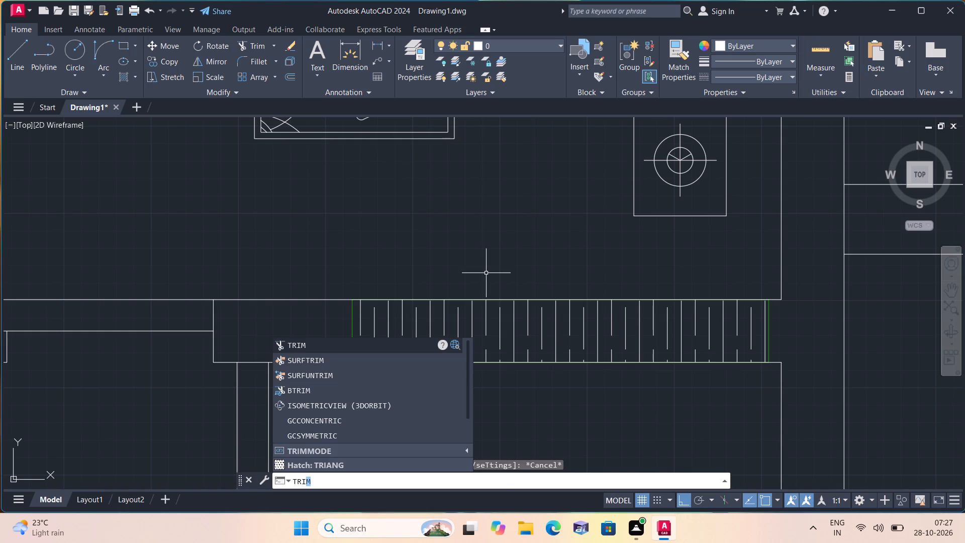
pyautogui.press('space')
pyautogui.moveTo(507, 266); pyautogui.dragTo(506, 377)
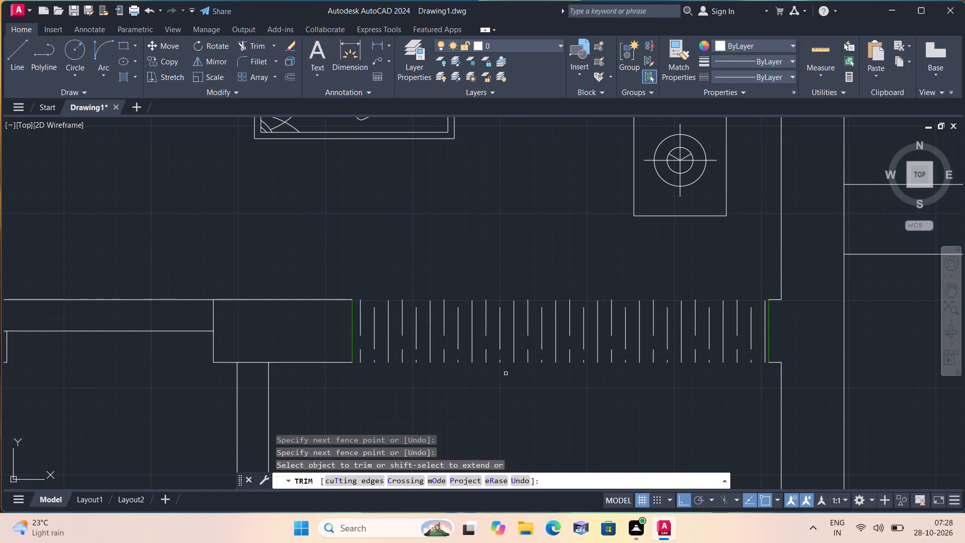
pyautogui.moveTo(504, 367); pyautogui.dragTo(503, 323)
pyautogui.moveTo(503, 323); pyautogui.dragTo(499, 320)
pyautogui.doubleClick(499, 320)
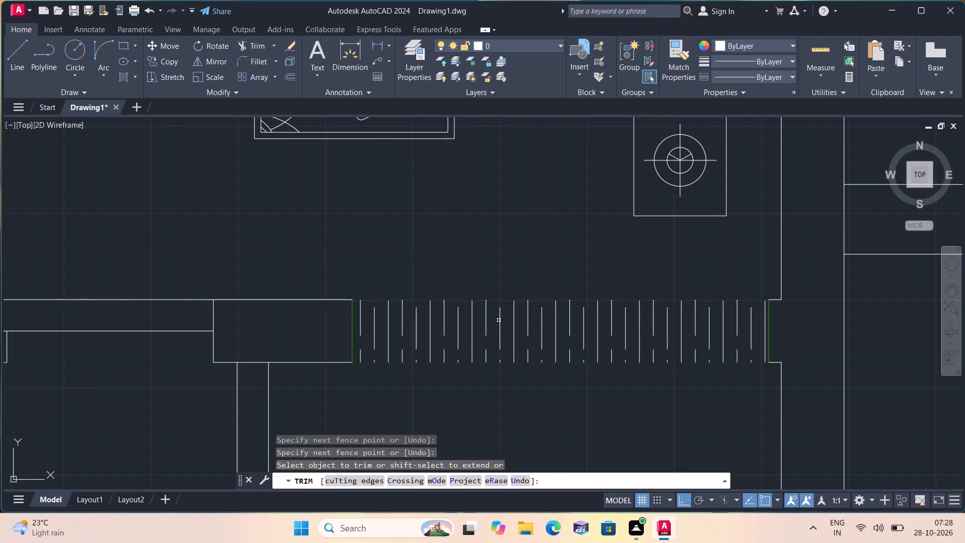
pyautogui.click(495, 318)
pyautogui.click(492, 316)
pyautogui.press('space')
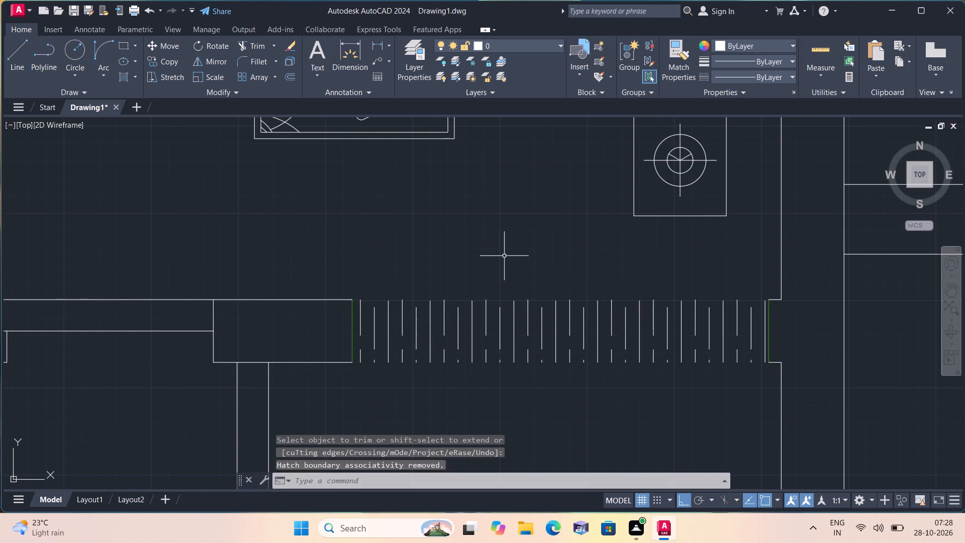
# Draw Layer1 lines closing the inner and outer faces of the hatched south window in Unit 3's bedroom.
pyautogui.press('l')
pyautogui.press('Escape')
pyautogui.click(504, 41)
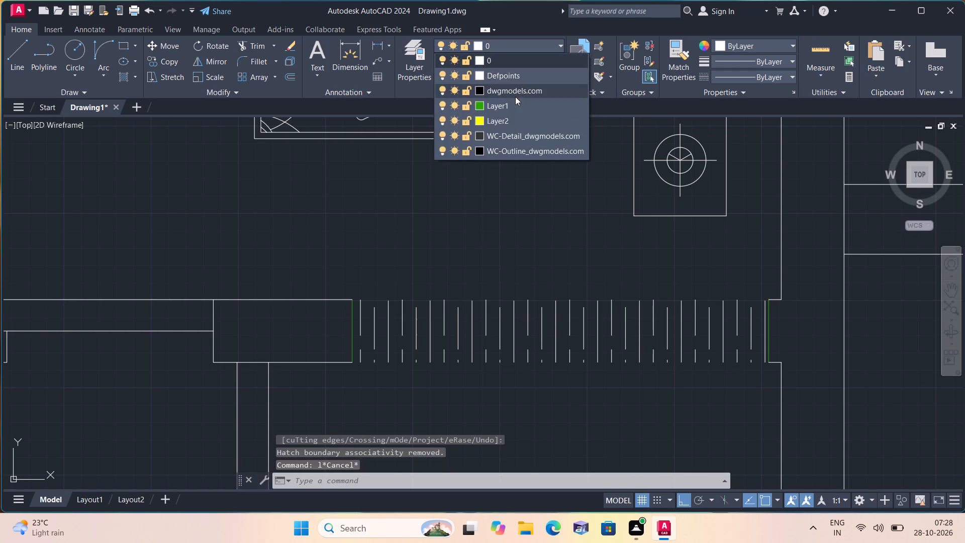
pyautogui.click(506, 106)
pyautogui.press('l')
pyautogui.press('space')
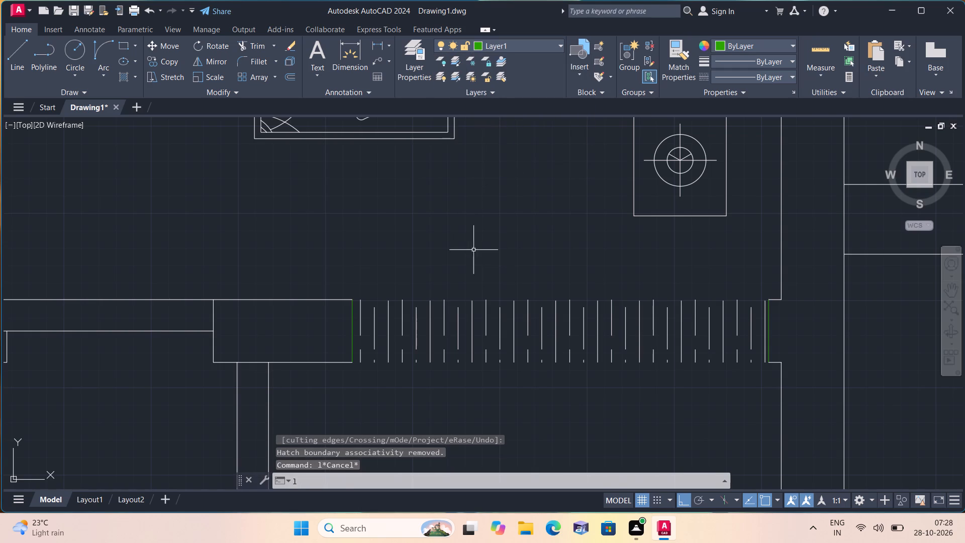
pyautogui.click(352, 297)
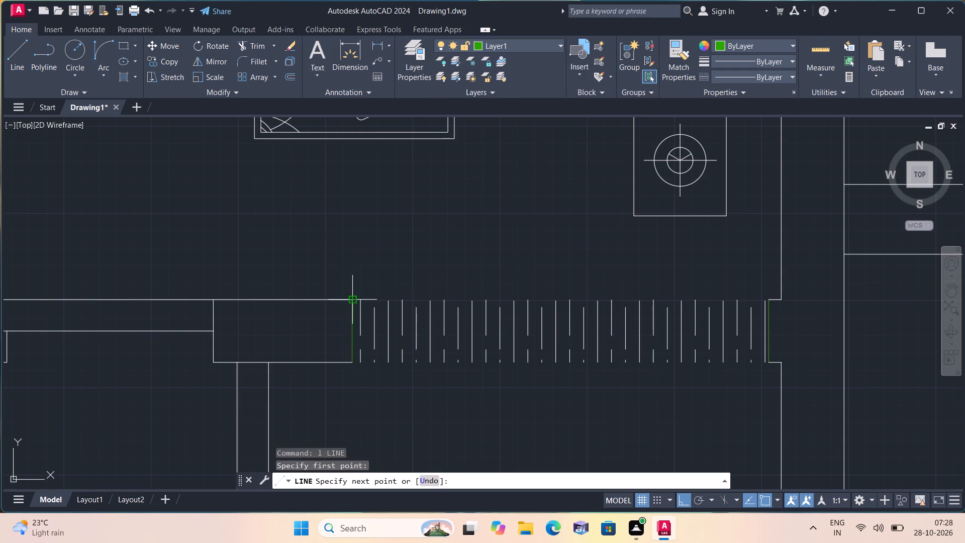
pyautogui.click(768, 298)
pyautogui.press('space')
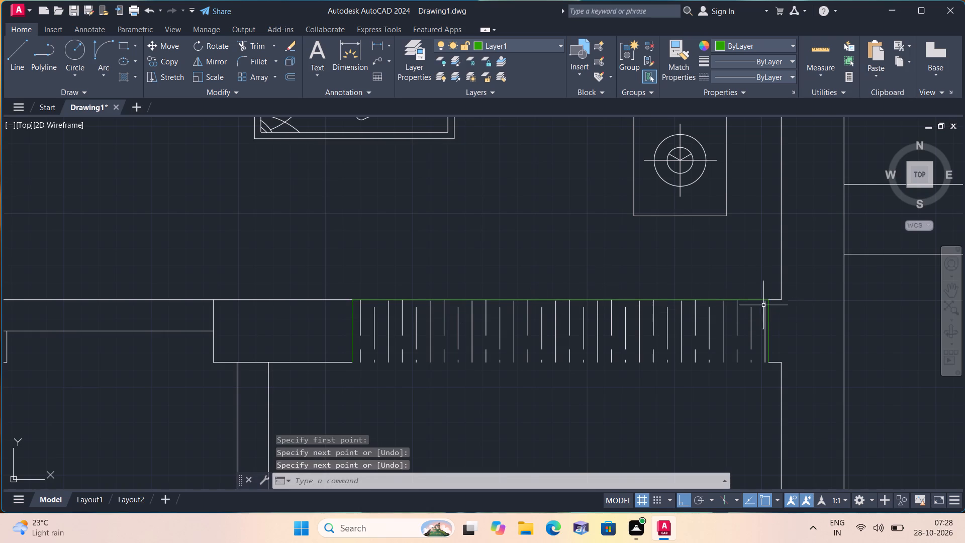
pyautogui.press('space')
pyautogui.click(769, 364)
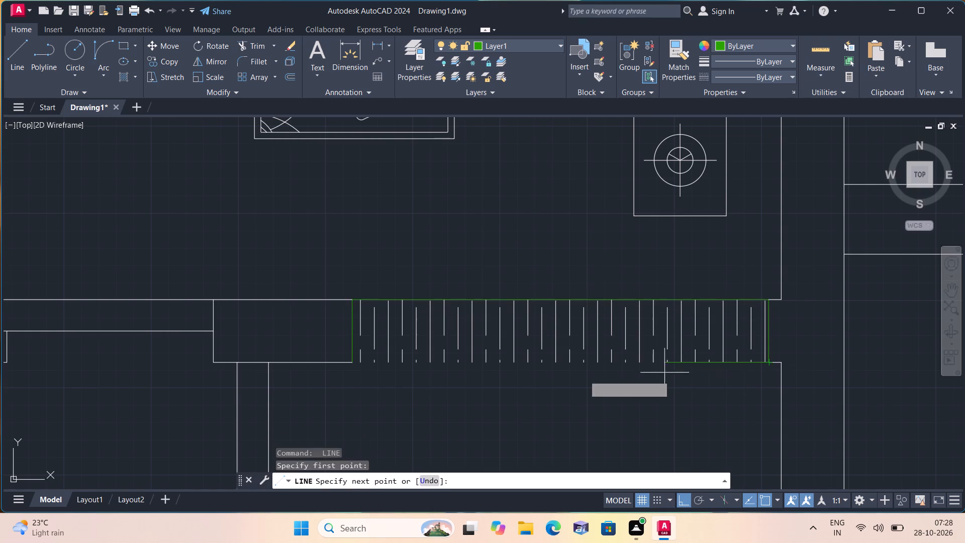
pyautogui.click(349, 363)
pyautogui.press('space')
pyautogui.scroll(-3, 346, 338)
pyautogui.scroll(-1, 420, 353)
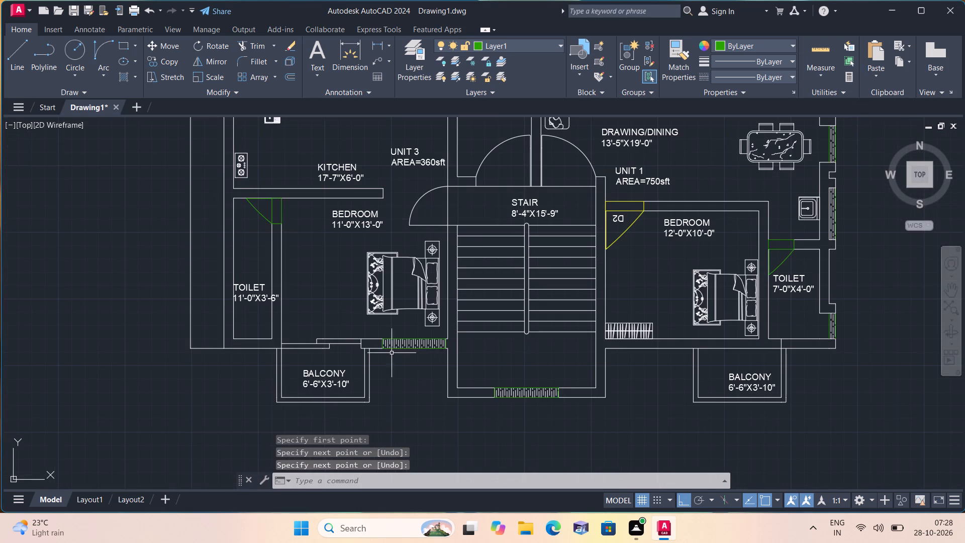
# Make layer 0 the current layer.
pyautogui.moveTo(391, 353); pyautogui.dragTo(459, 347, button='middle')
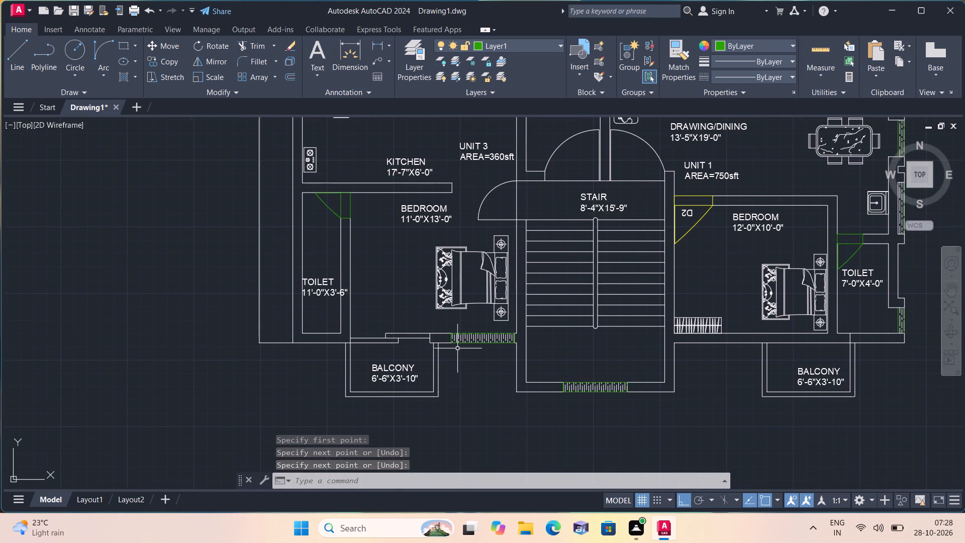
pyautogui.moveTo(436, 356); pyautogui.dragTo(516, 381, button='middle')
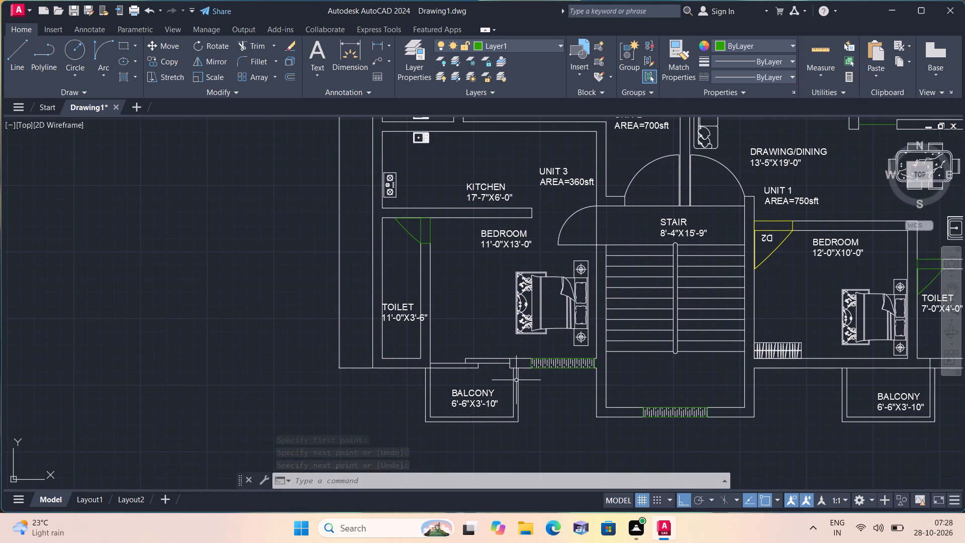
pyautogui.scroll(-1, 485, 354)
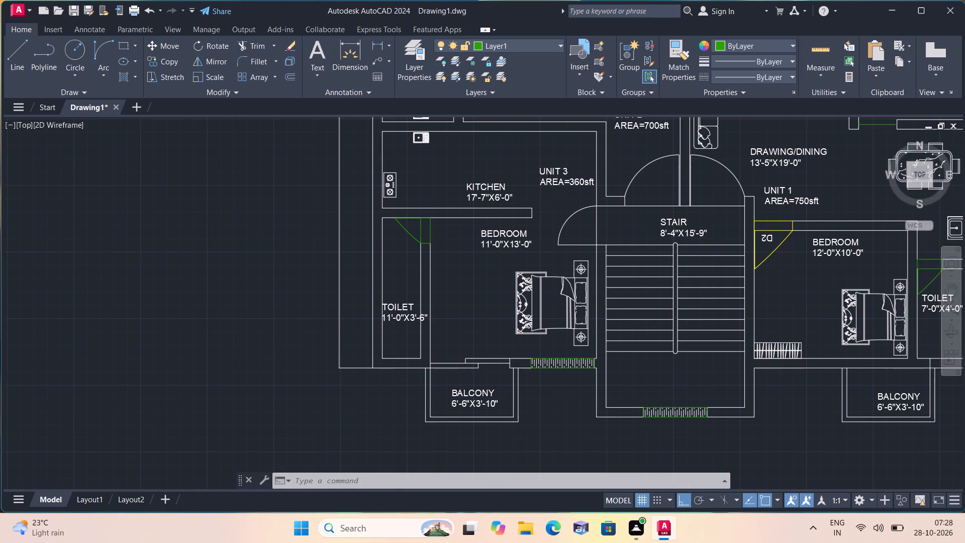
pyautogui.scroll(1, 378, 360)
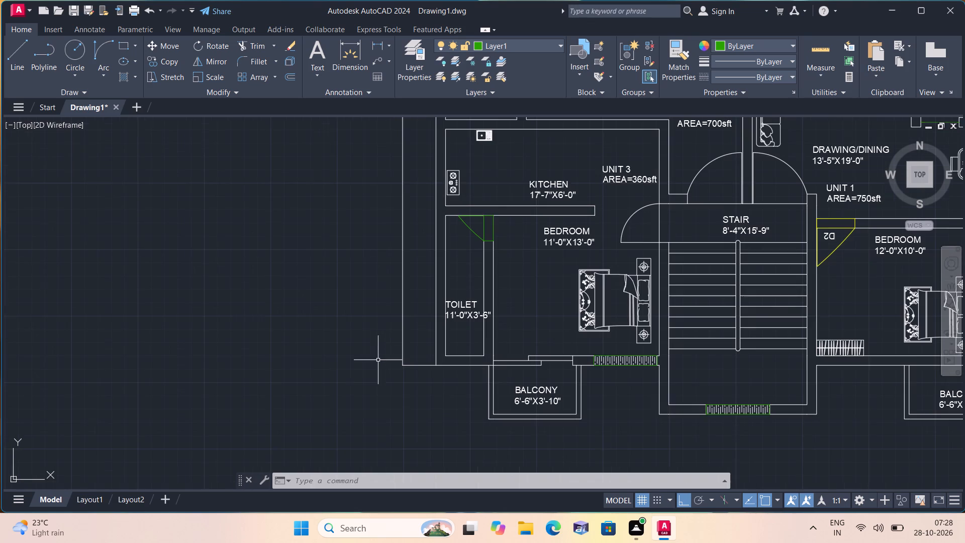
pyautogui.click(533, 44)
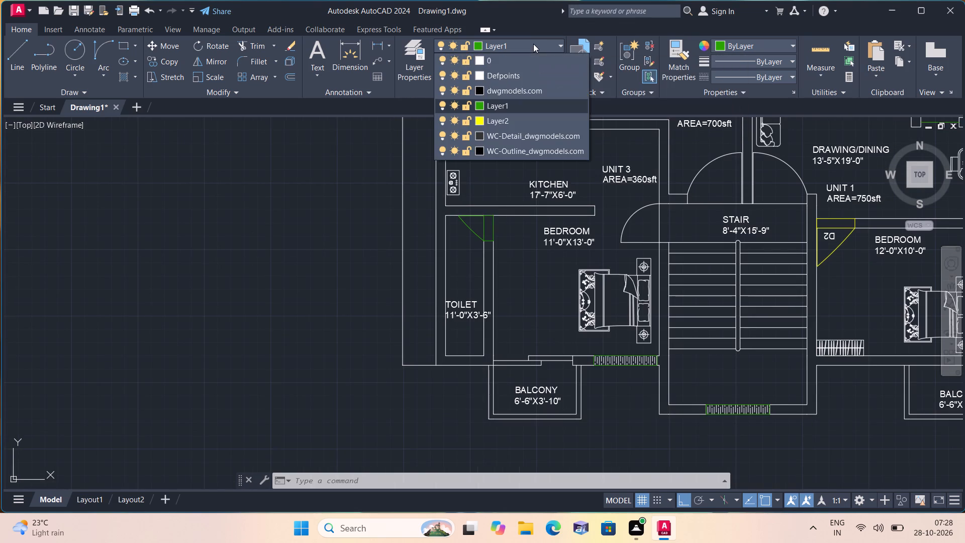
pyautogui.click(499, 55)
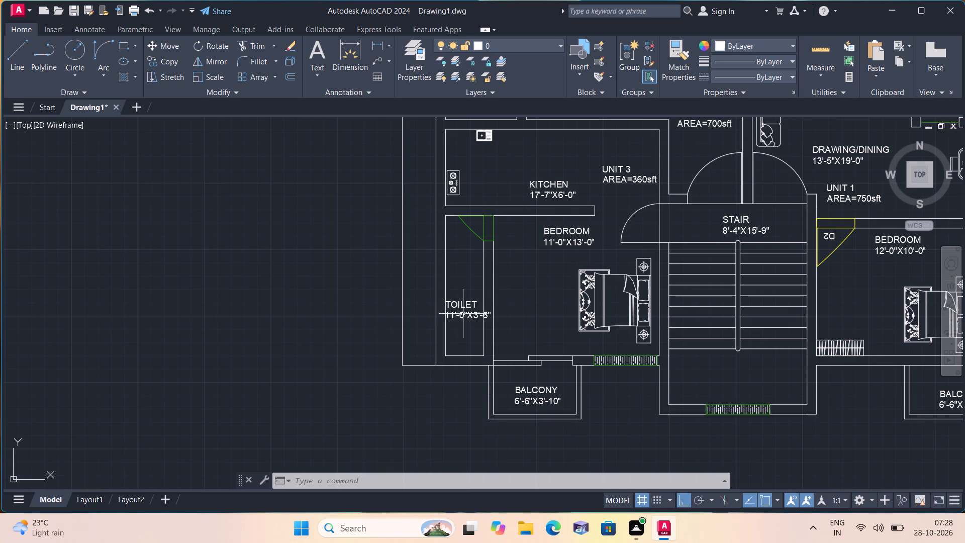
pyautogui.click(540, 45)
pyautogui.click(508, 57)
# Draw a projection on Unit 3's toilet west wall, starting 1' above the inner southwest corner, 6" beyond the outer face, 9" high, returning to the inner face.
pyautogui.scroll(-1, 435, 307)
pyautogui.moveTo(519, 278); pyautogui.dragTo(345, 285, button='middle')
pyautogui.scroll(-1, 356, 284)
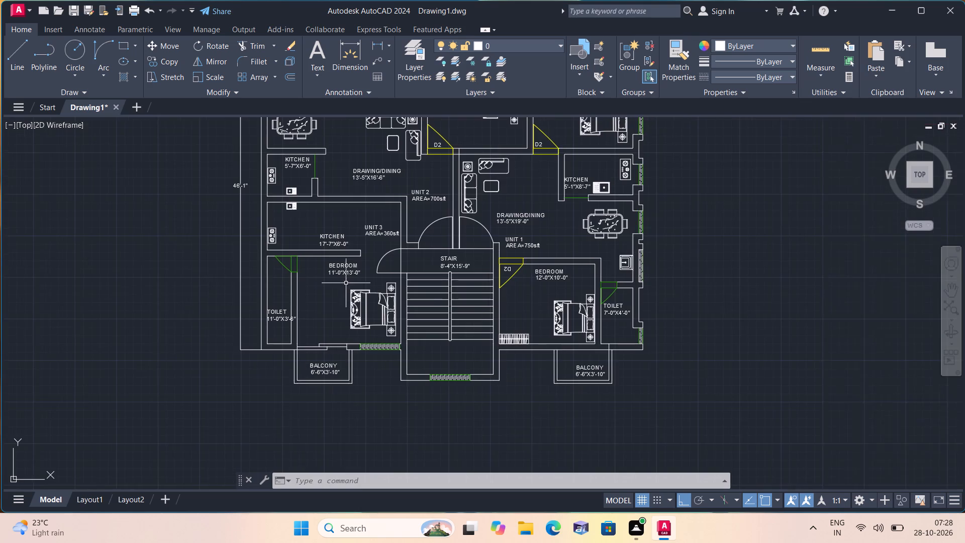
pyautogui.scroll(1, 523, 300)
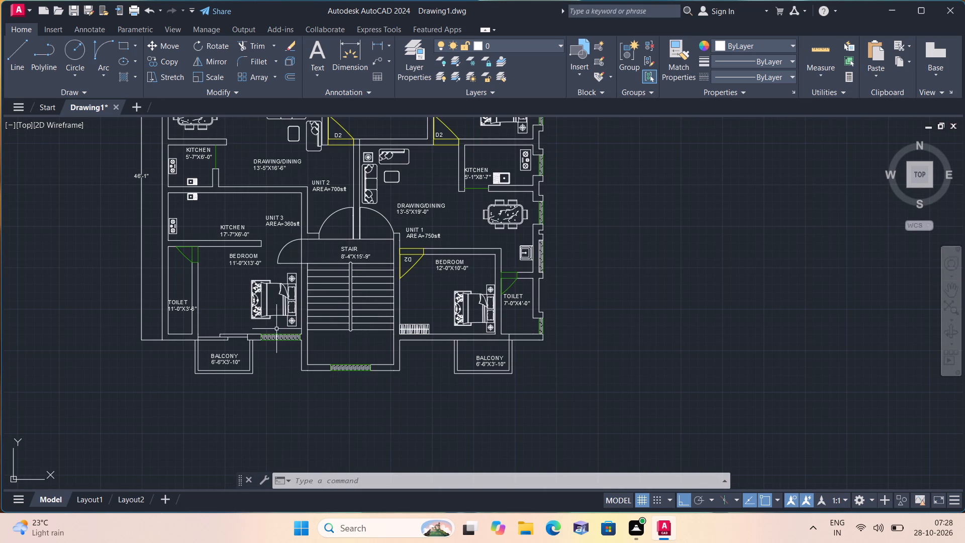
pyautogui.moveTo(217, 327); pyautogui.dragTo(436, 341, button='middle')
pyautogui.scroll(1, 375, 350)
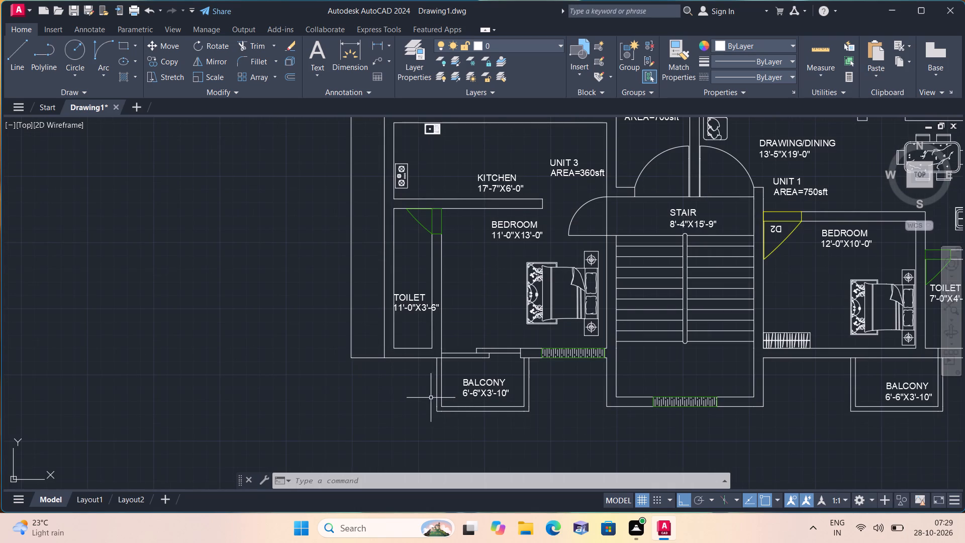
pyautogui.scroll(1, 371, 362)
pyautogui.moveTo(371, 362); pyautogui.dragTo(371, 362, button='middle')
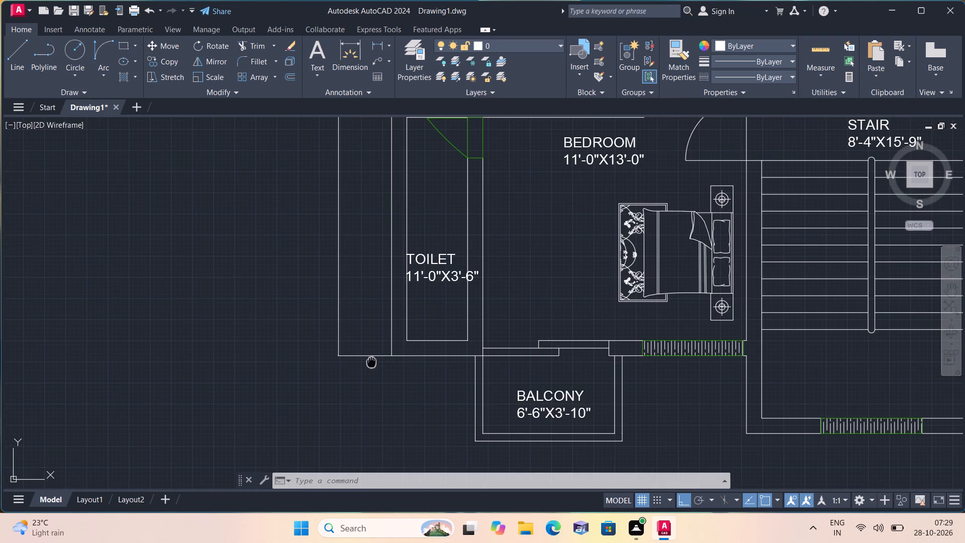
pyautogui.moveTo(371, 362); pyautogui.dragTo(460, 364, button='middle')
pyautogui.scroll(-1, 408, 355)
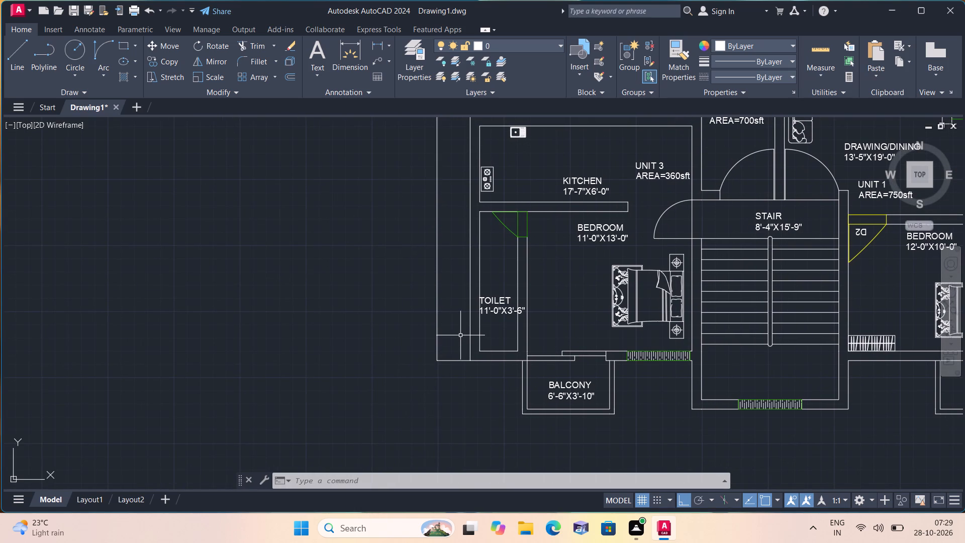
pyautogui.write('l')
pyautogui.press('space')
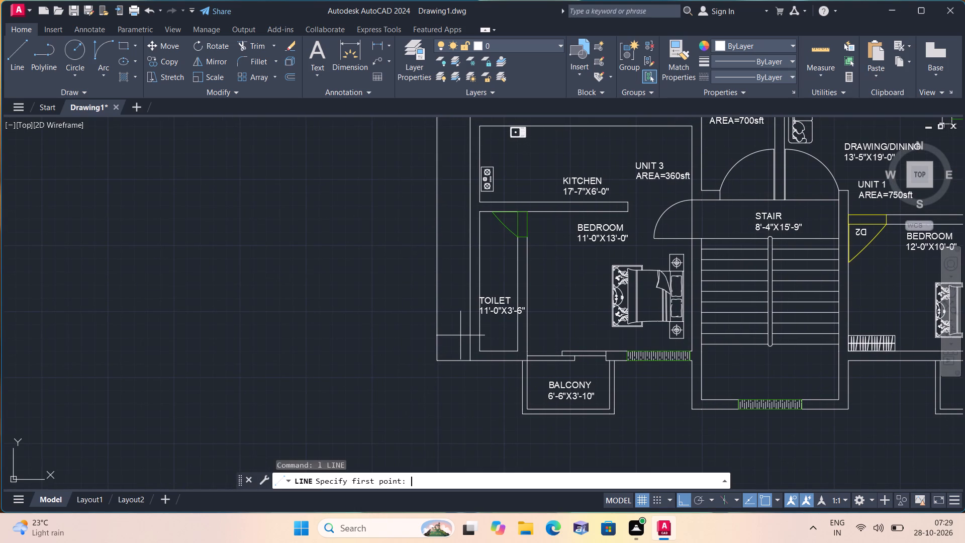
pyautogui.scroll(1, 465, 341)
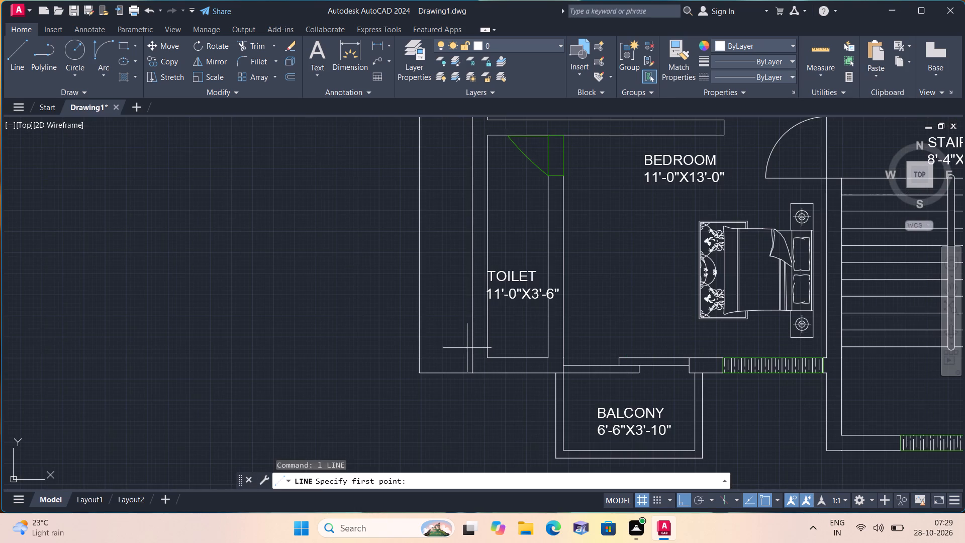
pyautogui.click(487, 357)
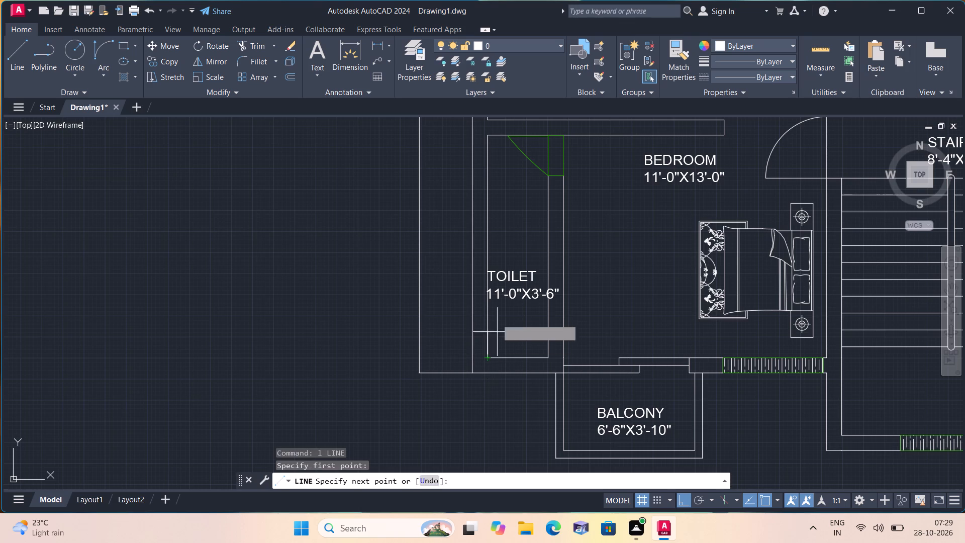
pyautogui.write("1'")
pyautogui.press('space')
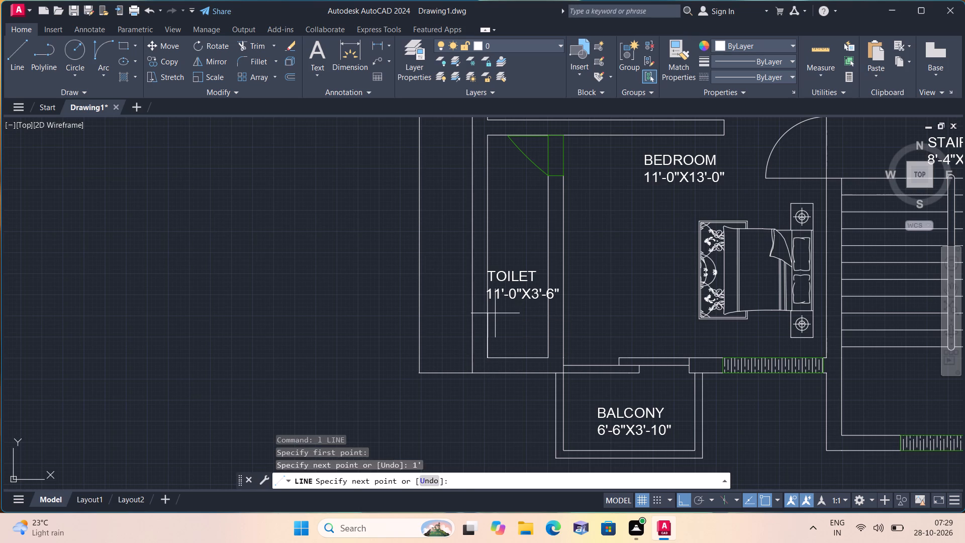
pyautogui.scroll(1, 495, 313)
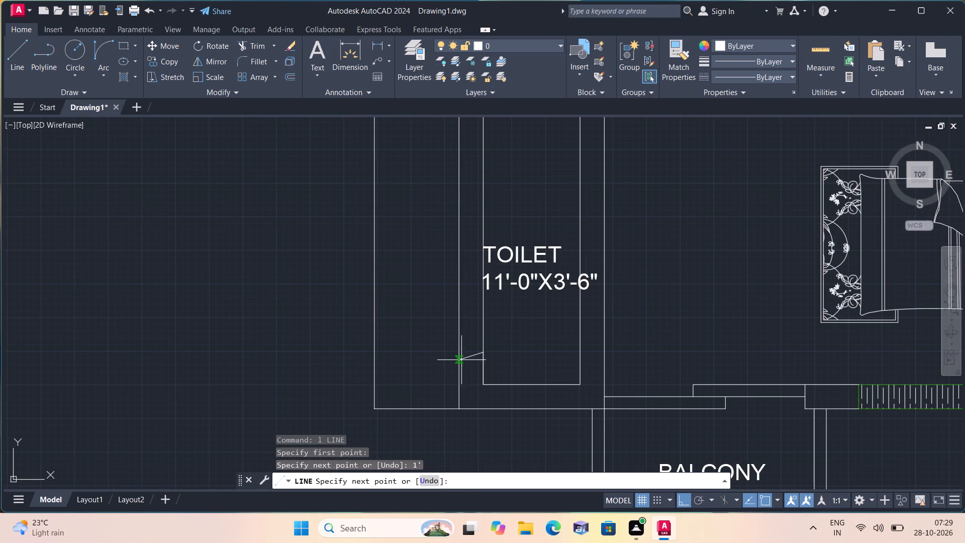
pyautogui.click(460, 350)
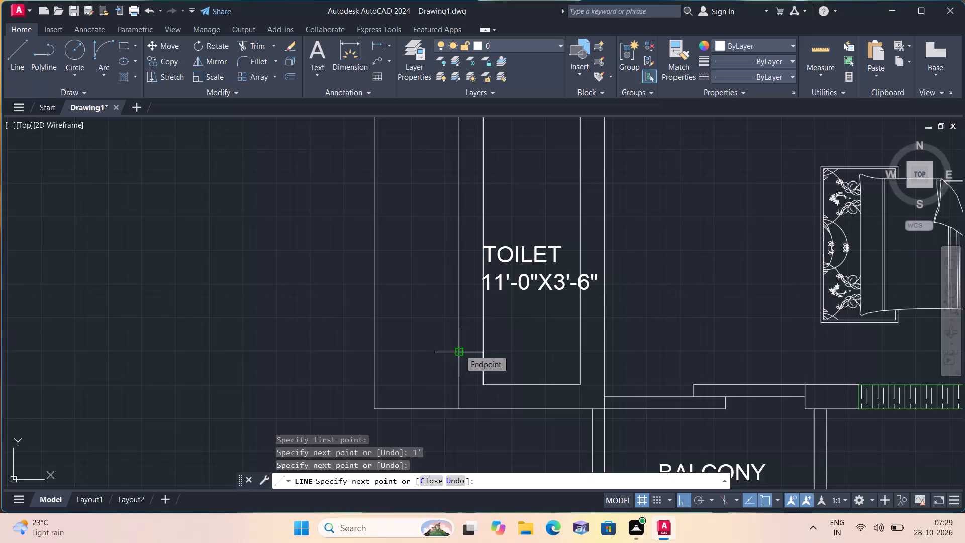
pyautogui.click(460, 350)
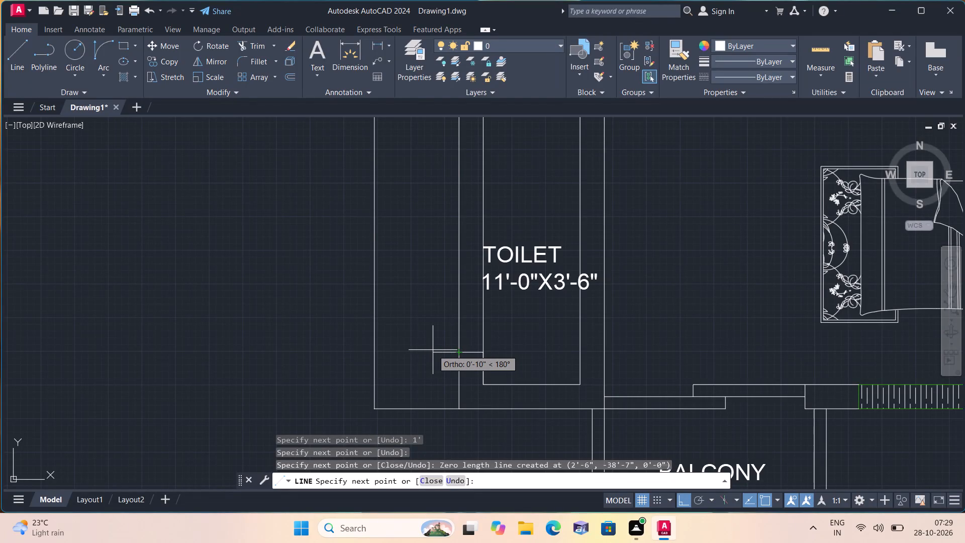
pyautogui.press('6')
pyautogui.hotkey('shift', '"')
pyautogui.press('space')
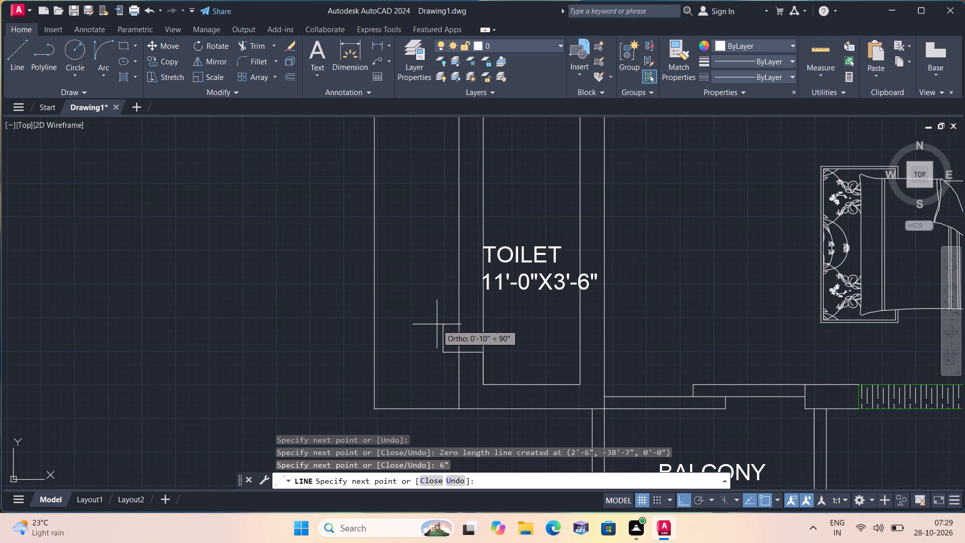
pyautogui.write('9"')
pyautogui.press('space')
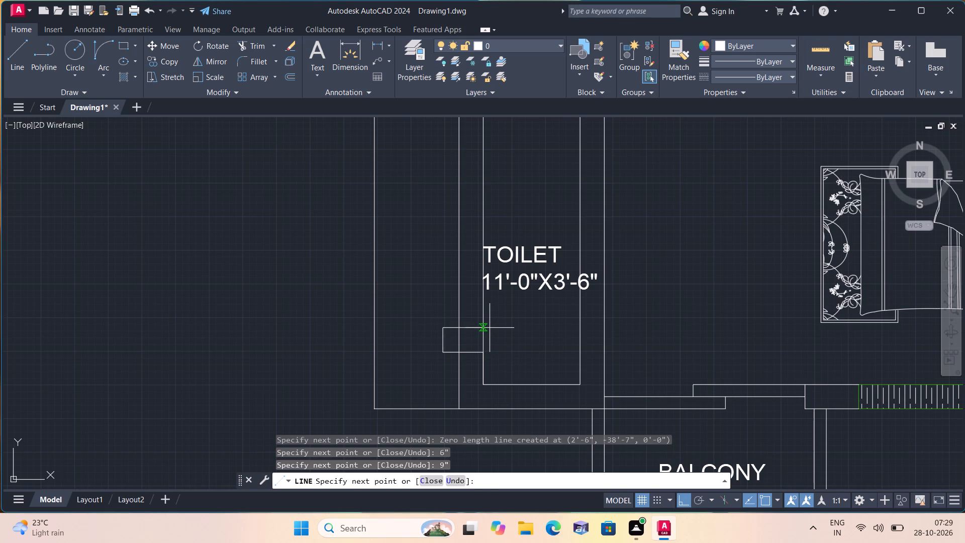
pyautogui.click(484, 327)
pyautogui.press('space')
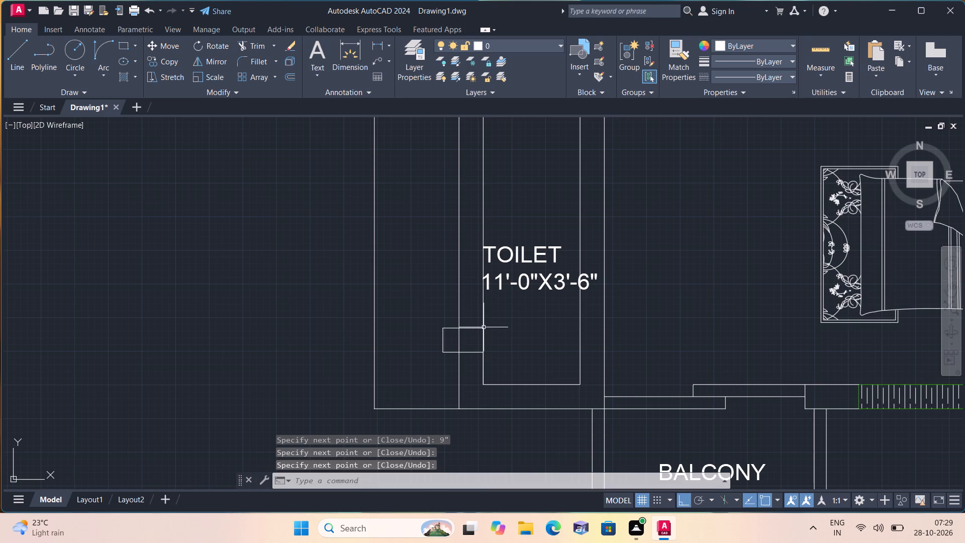
# Trim the outer wall face inside the new projection, its lower edge within the wall, and the overlapping 1' line on the toilet's inner face.
pyautogui.write('tr')
pyautogui.write('im')
pyautogui.press('space')
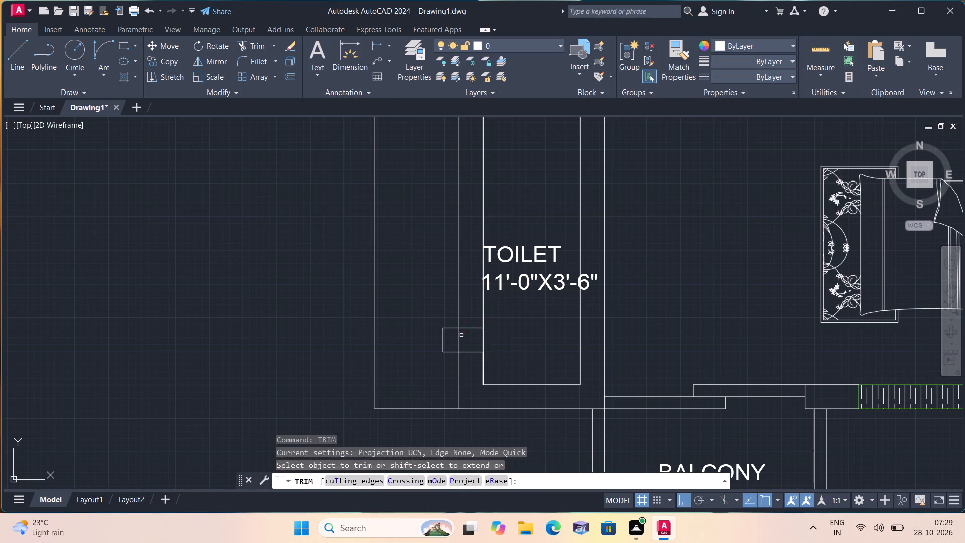
pyautogui.click(457, 339)
pyautogui.click(466, 353)
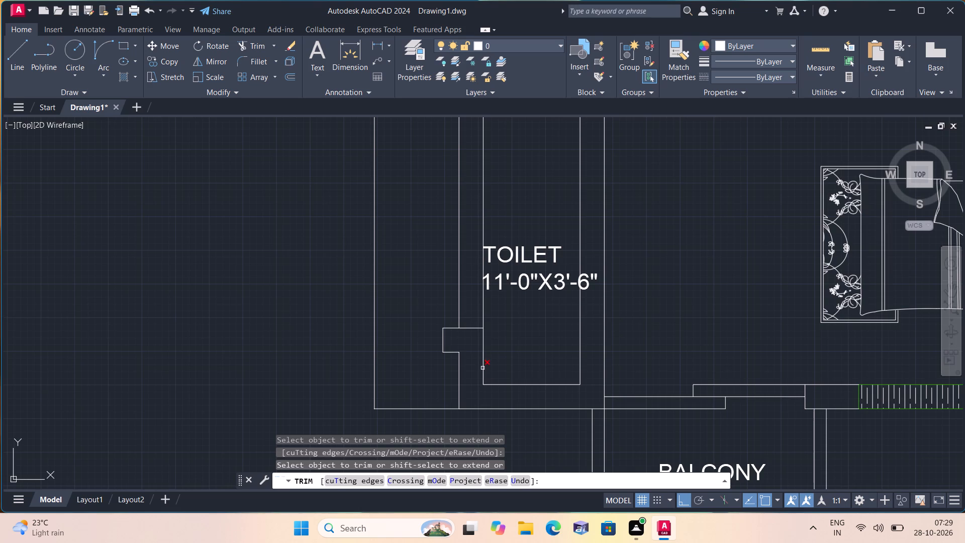
pyautogui.click(484, 371)
pyautogui.press('space')
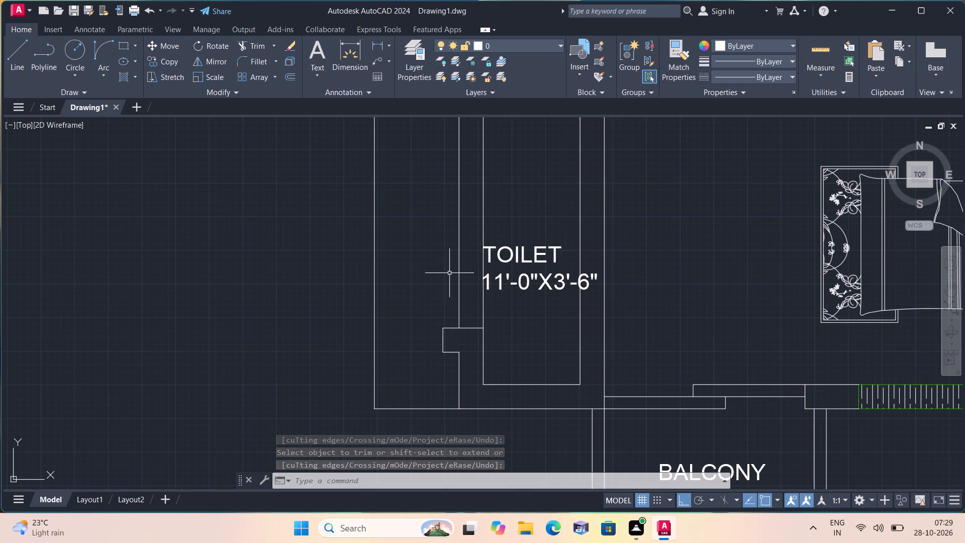
# Draw a line 1' up the toilet's west outer wall face from the projection's top edge, returning across the wall to the inner face.
pyautogui.scroll(-1, 449, 273)
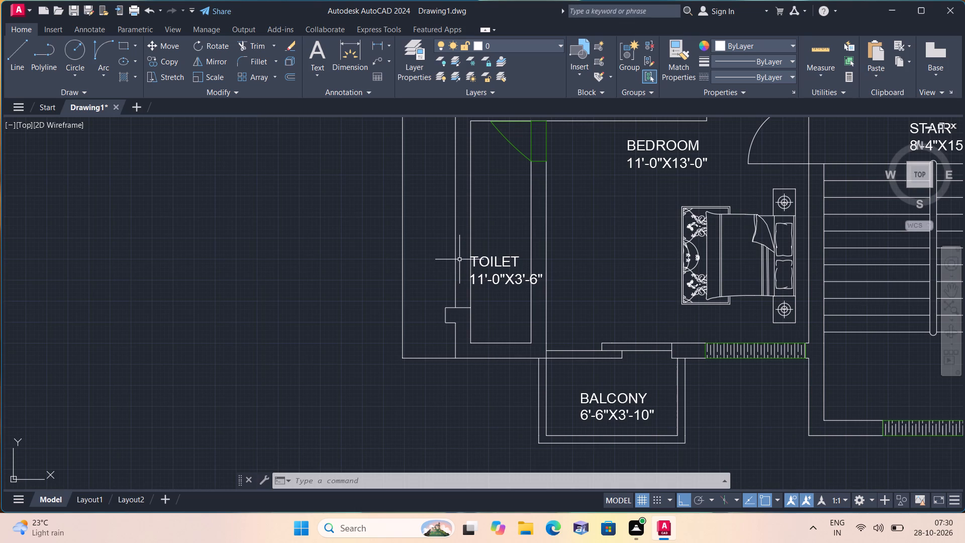
pyautogui.scroll(-1, 459, 259)
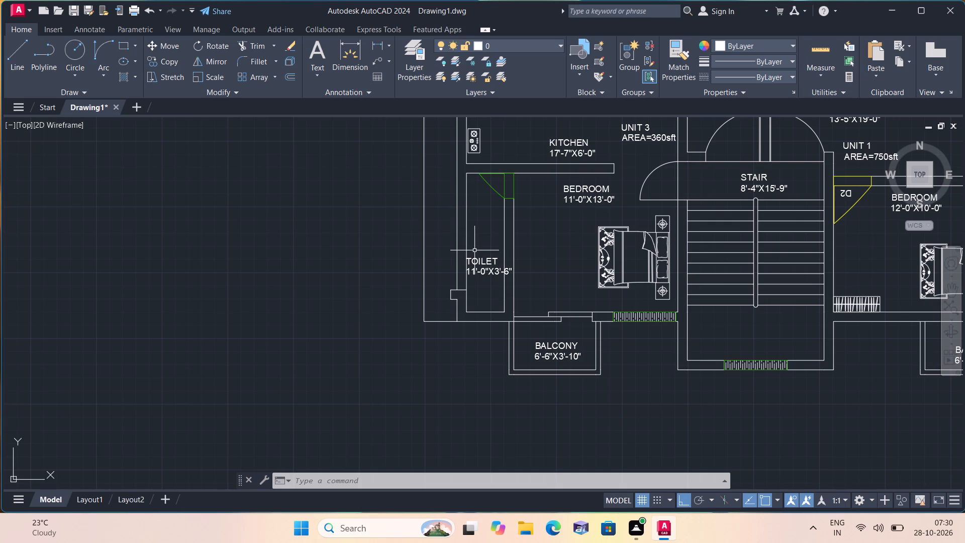
pyautogui.scroll(1, 492, 248)
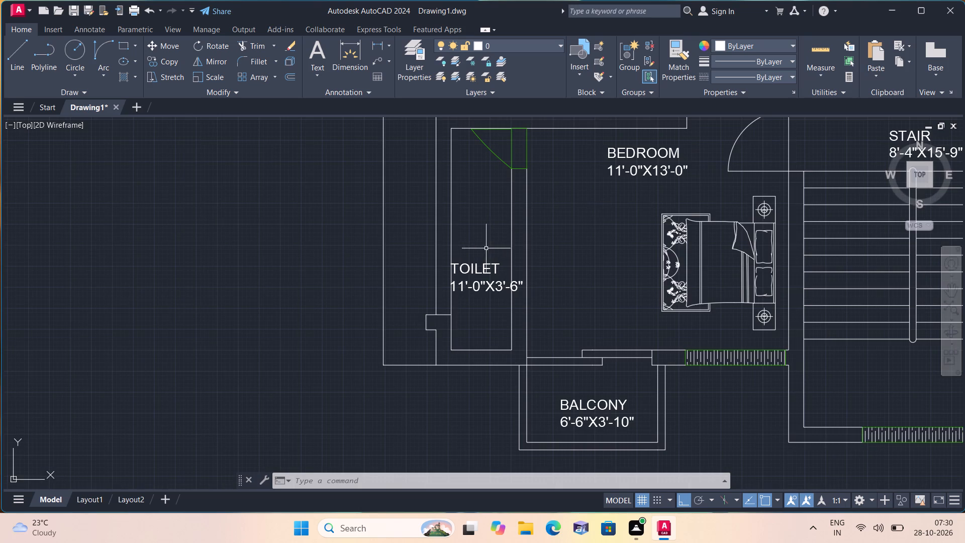
pyautogui.moveTo(486, 248); pyautogui.dragTo(500, 269, button='middle')
pyautogui.scroll(1, 453, 297)
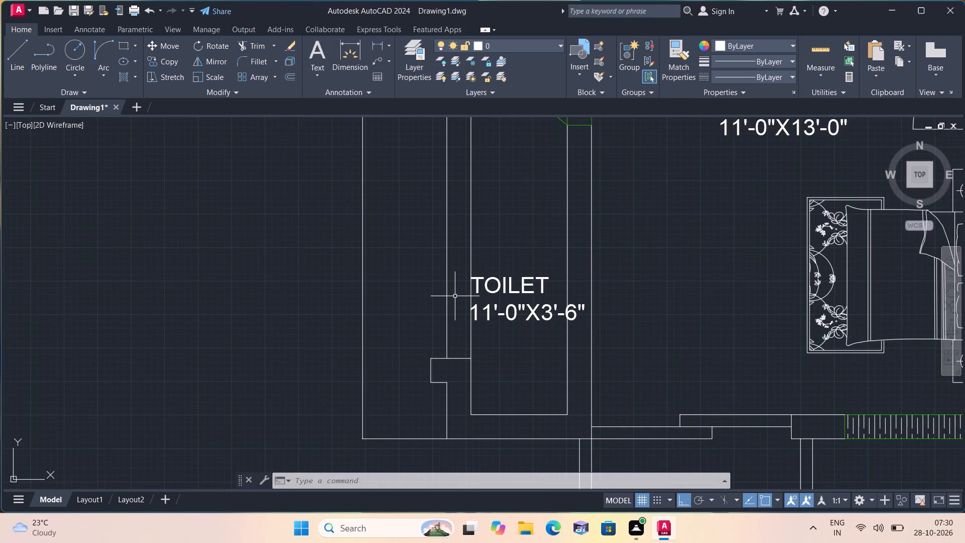
pyautogui.write('l')
pyautogui.press('space')
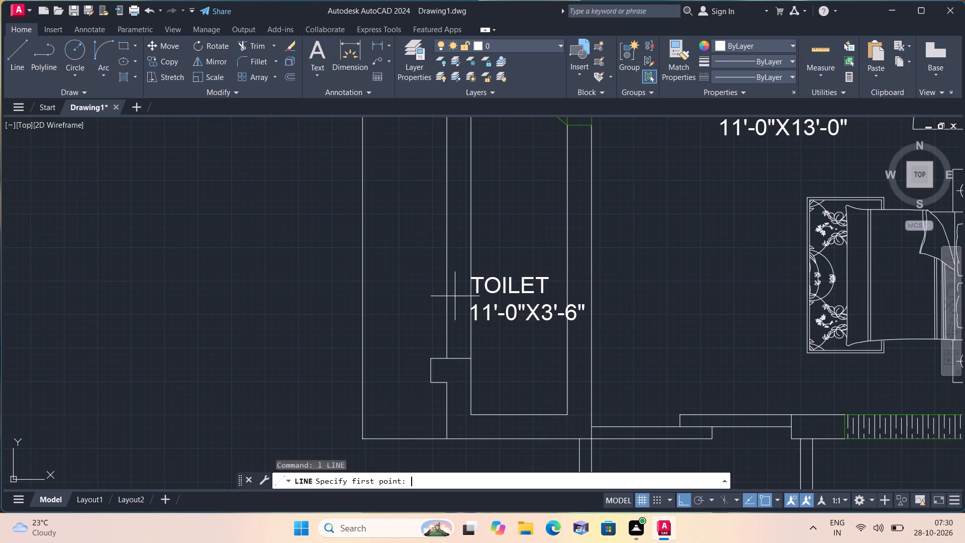
pyautogui.scroll(1, 456, 317)
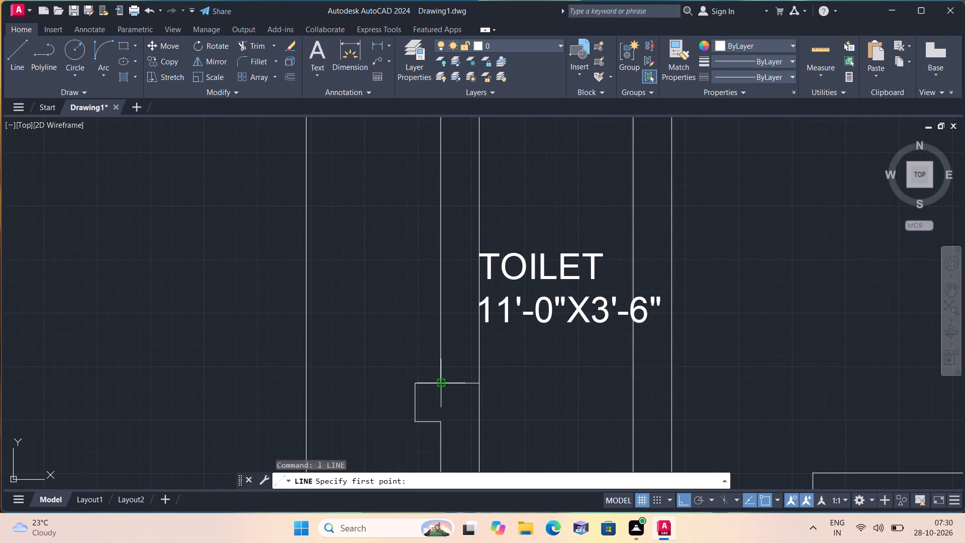
pyautogui.scroll(1, 442, 383)
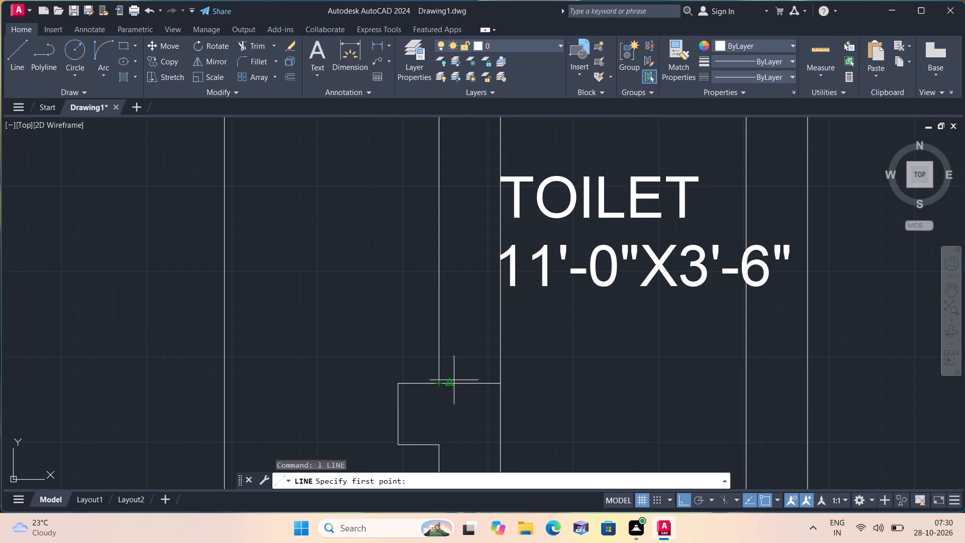
pyautogui.click(439, 381)
pyautogui.scroll(-1, 445, 299)
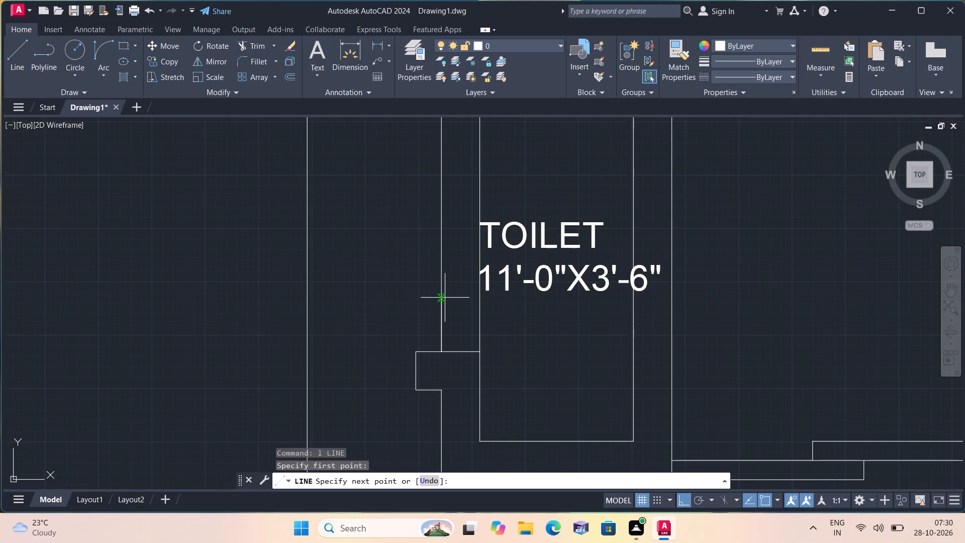
pyautogui.write("1'")
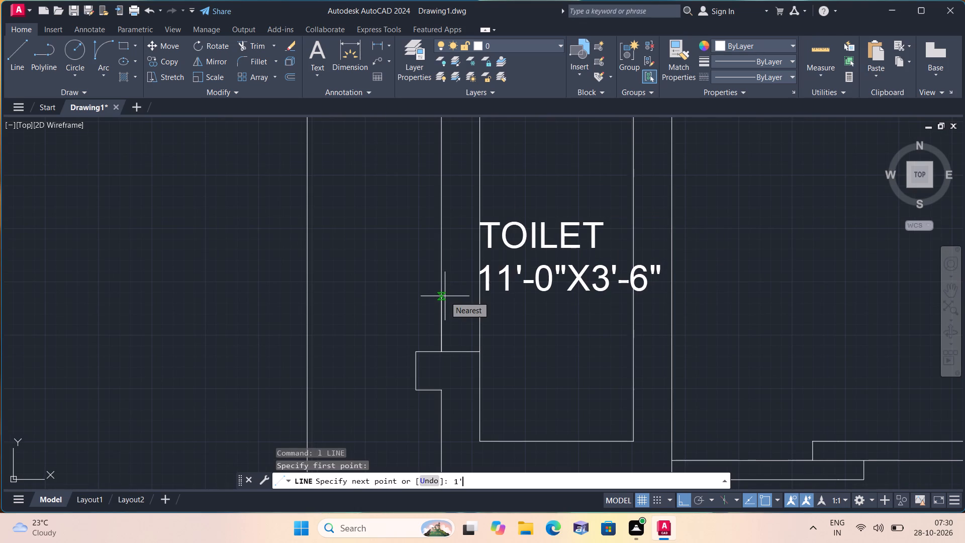
pyautogui.press('space')
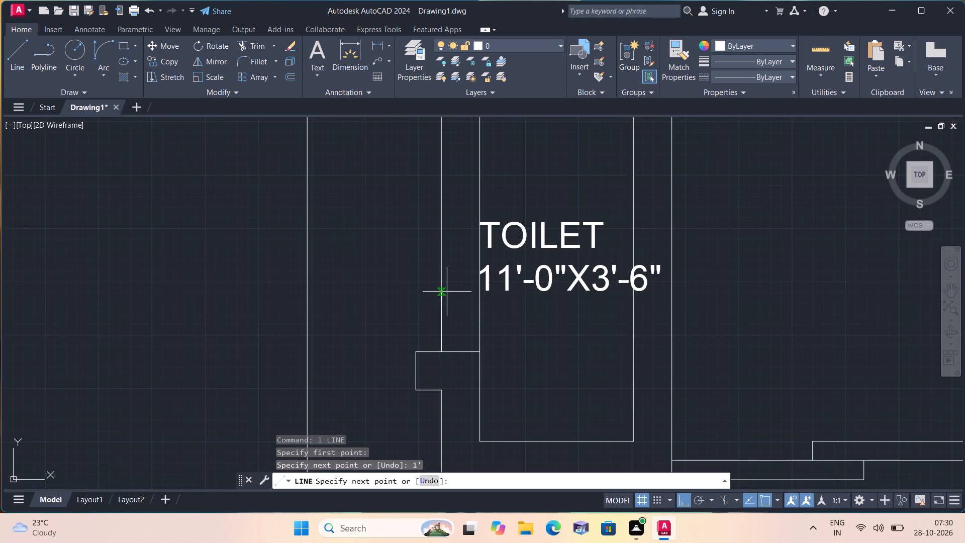
pyautogui.click(481, 302)
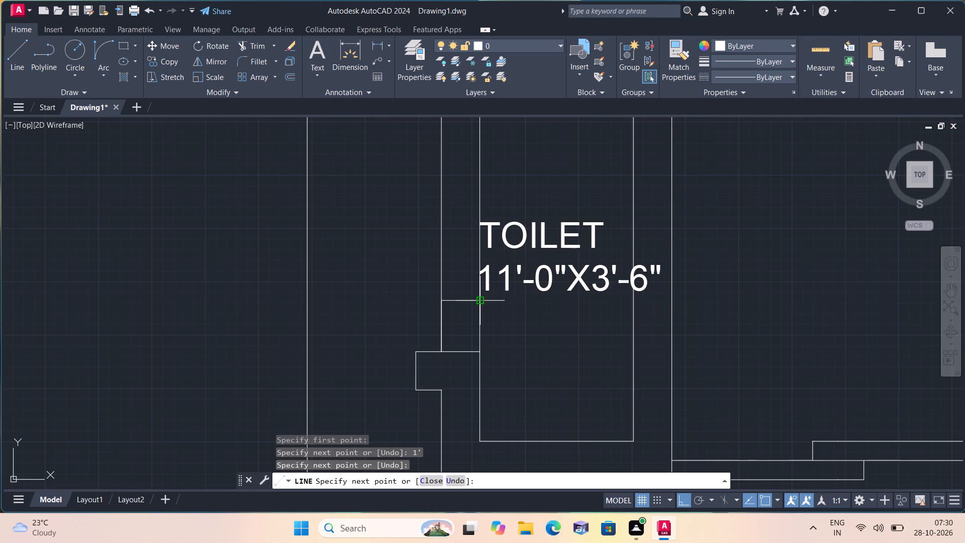
pyautogui.press('space')
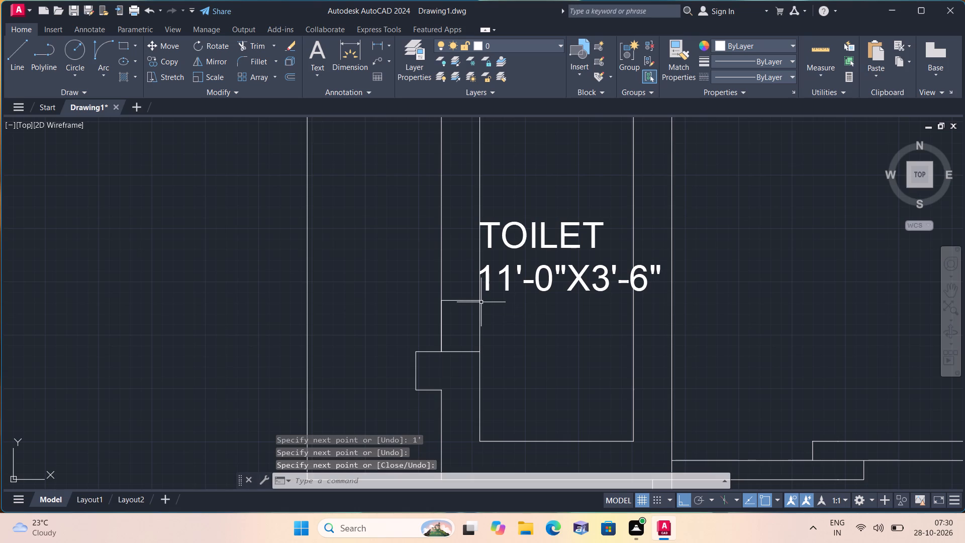
pyautogui.write('tr')
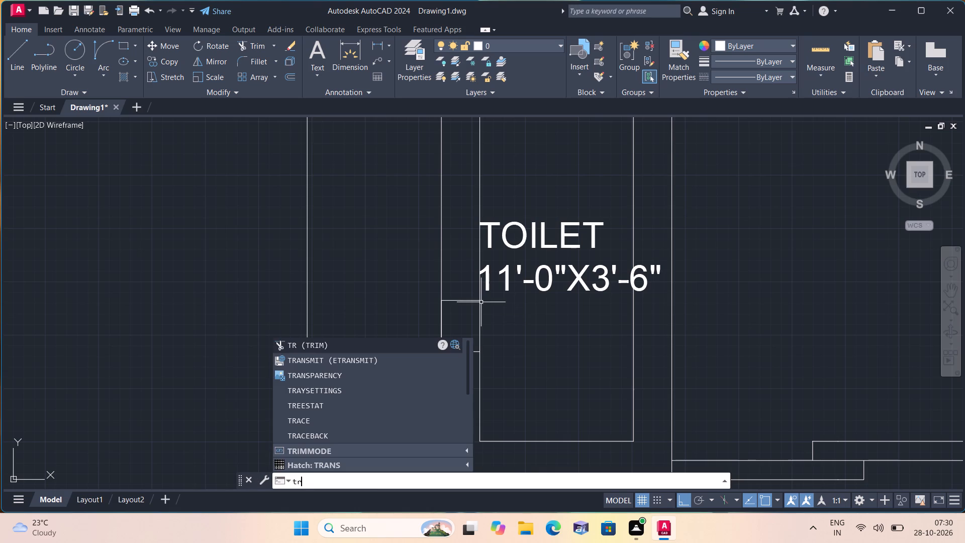
pyautogui.press('i')
pyautogui.write('l')
pyautogui.press('space')
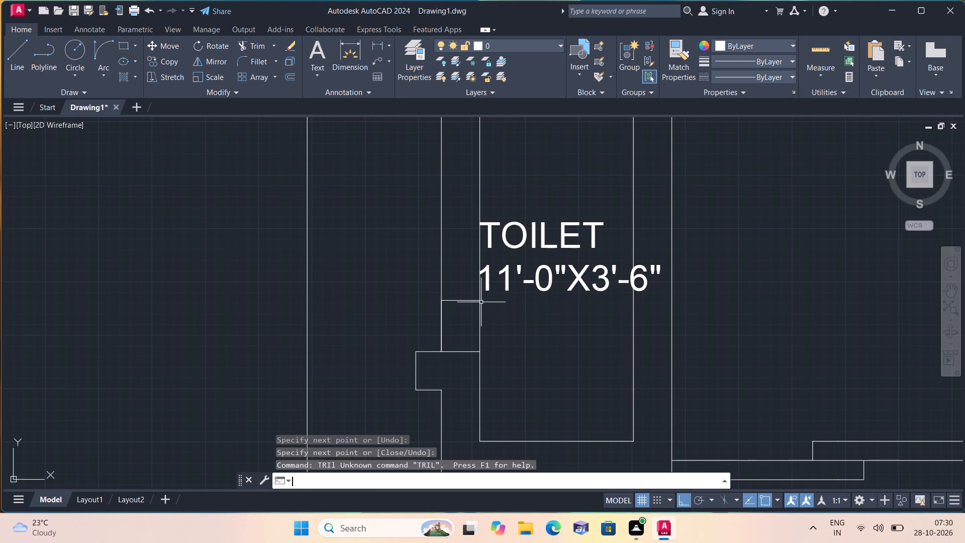
# Draw a second projection from the 1' line's upper end, 6" beyond the outer face and 9" high, returning to the toilet's inner face.
pyautogui.scroll(-1, 491, 299)
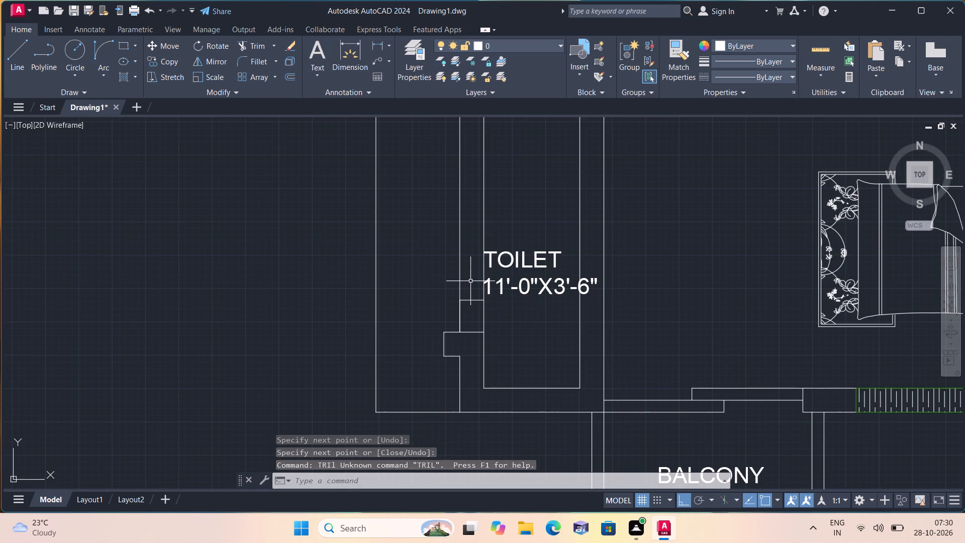
pyautogui.press('l')
pyautogui.press('space')
pyautogui.click(459, 299)
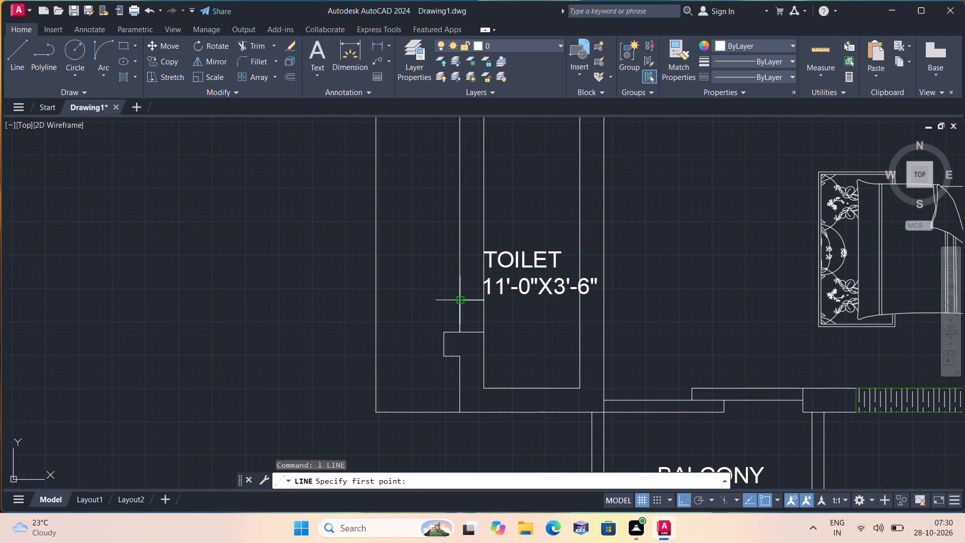
pyautogui.write('6"')
pyautogui.press('space')
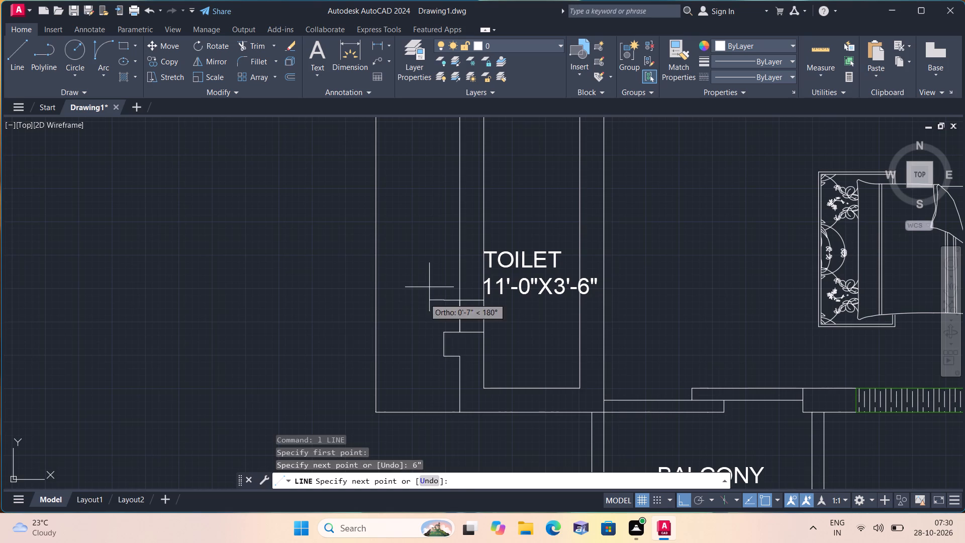
pyautogui.write('9"')
pyautogui.press('space')
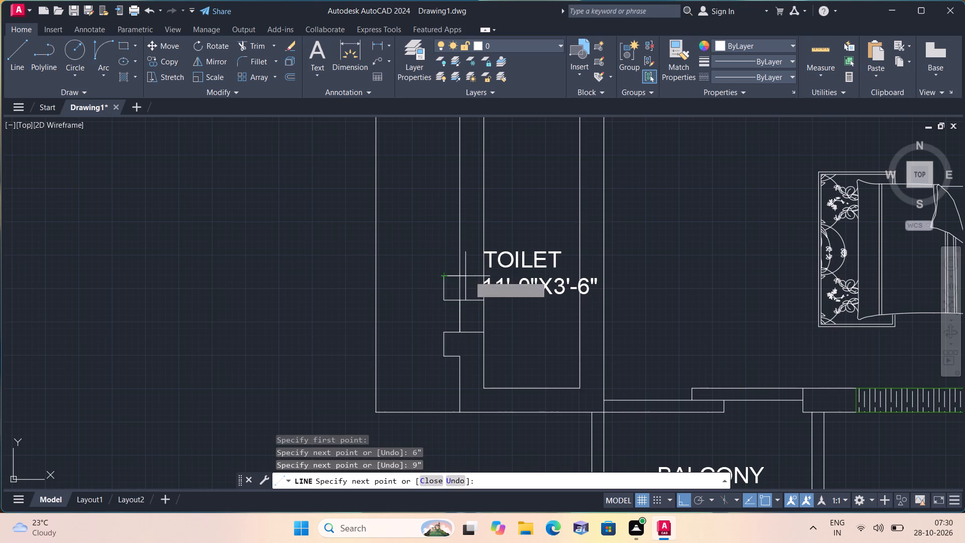
pyautogui.click(486, 275)
pyautogui.press('space')
# Trim the outer face and upper edge inside the second projection, plus both wall faces between the two toilet projections, leaving a 1' opening.
pyautogui.write('trim')
pyautogui.press('space')
pyautogui.scroll(1, 460, 277)
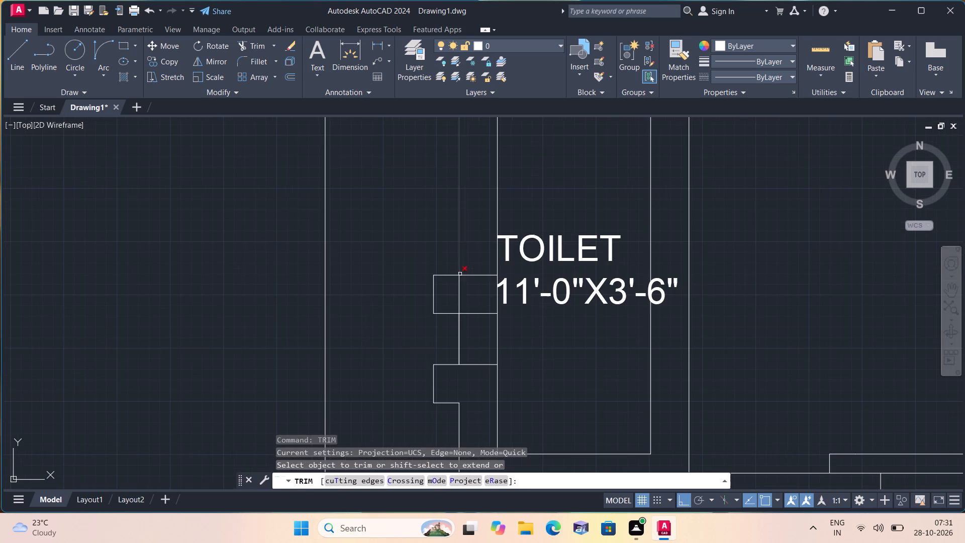
pyautogui.click(460, 285)
pyautogui.moveTo(481, 265); pyautogui.dragTo(475, 291)
pyautogui.scroll(-1, 475, 287)
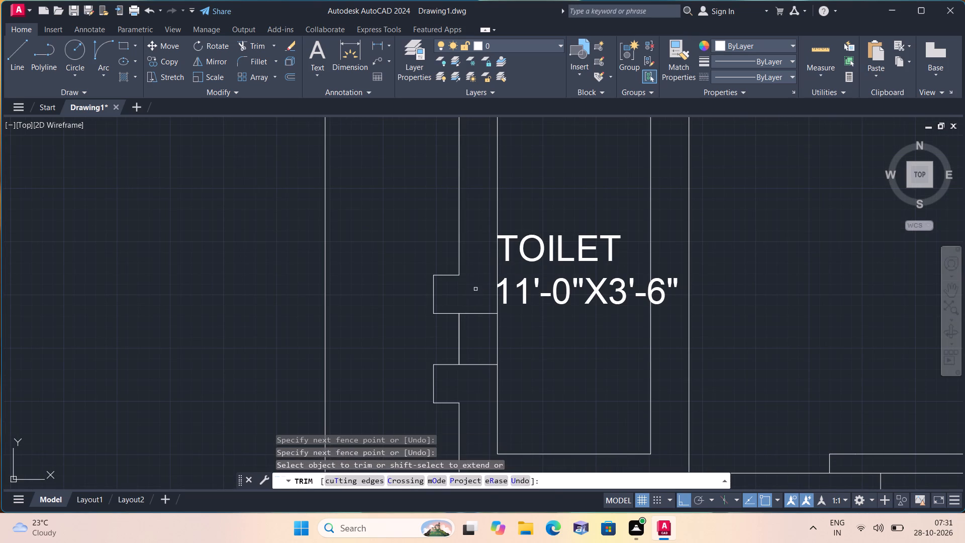
pyautogui.moveTo(444, 316); pyautogui.dragTo(502, 325)
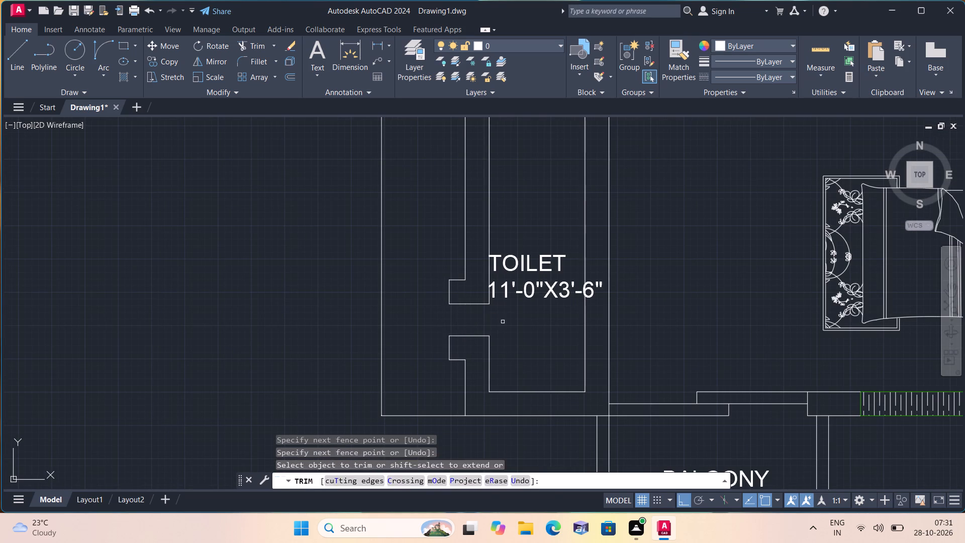
pyautogui.press('space')
# Draw a projection on the kitchen's west wall, starting 6" above the inner southwest corner, 6" beyond the outer face, 9" high, returning to the inner face.
pyautogui.scroll(-1, 503, 322)
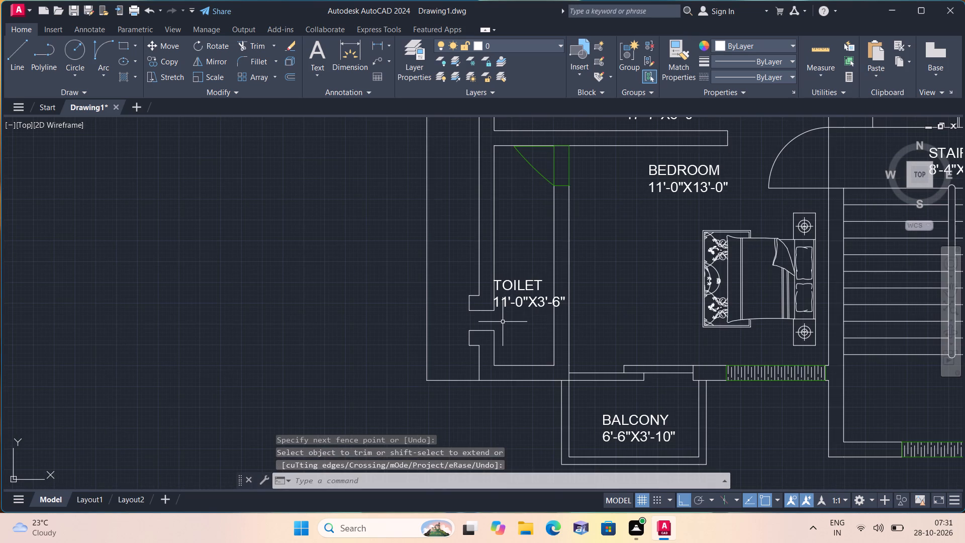
pyautogui.scroll(1, 501, 315)
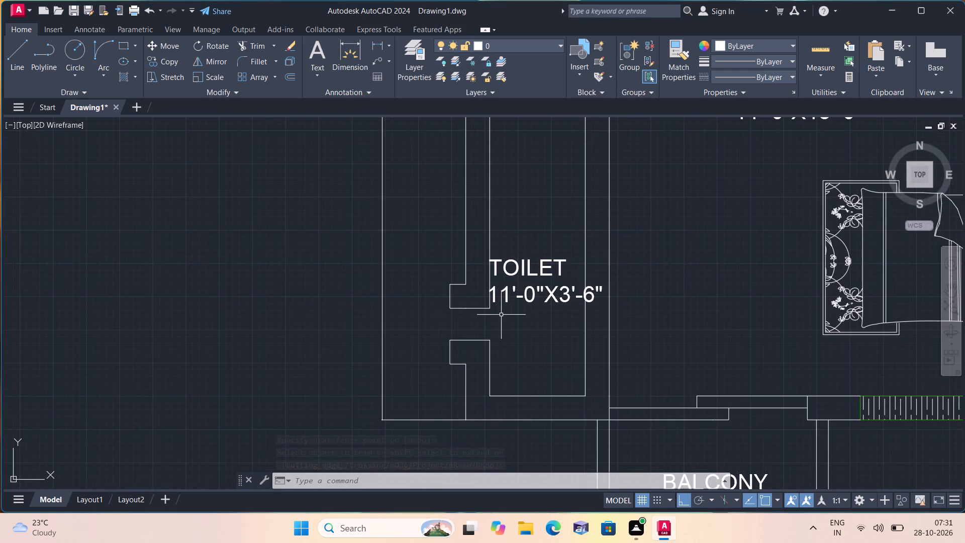
pyautogui.scroll(-1, 501, 315)
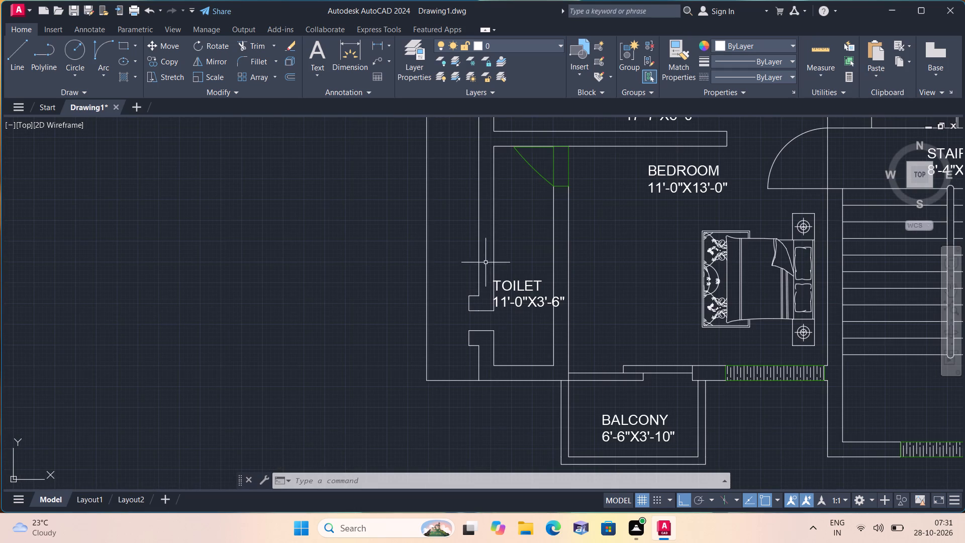
pyautogui.moveTo(484, 260); pyautogui.dragTo(481, 357, button='middle')
pyautogui.moveTo(479, 263); pyautogui.dragTo(479, 289, button='middle')
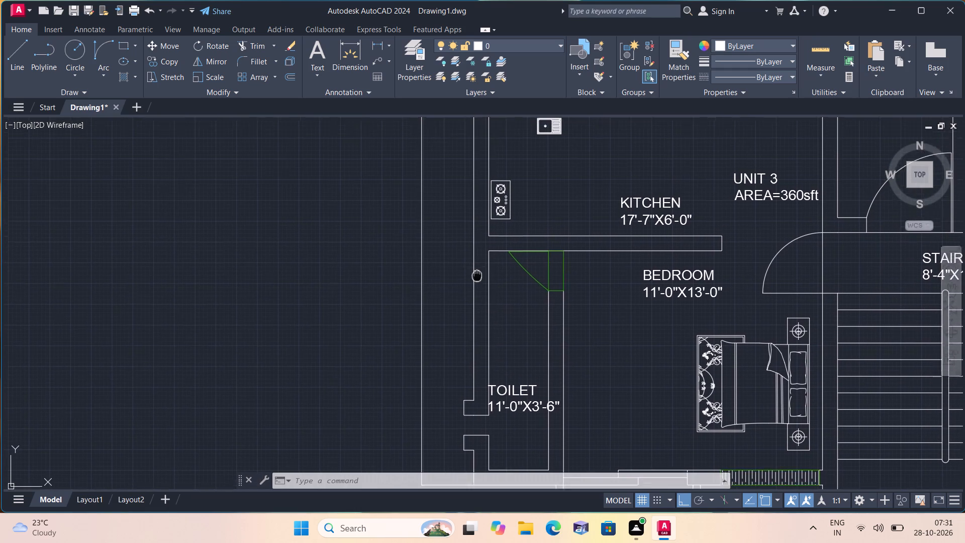
pyautogui.moveTo(479, 289); pyautogui.dragTo(487, 323, button='middle')
pyautogui.scroll(1, 492, 289)
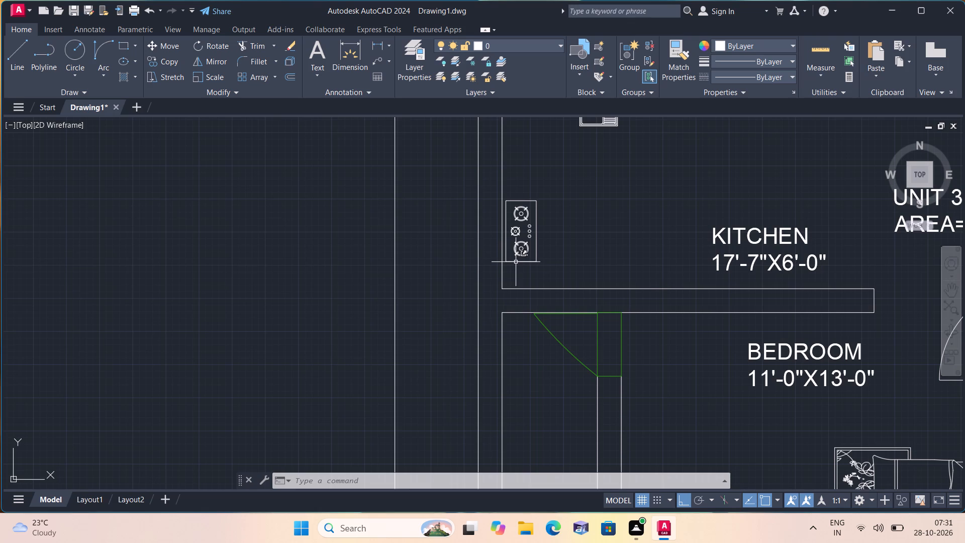
pyautogui.write('l')
pyautogui.press('space')
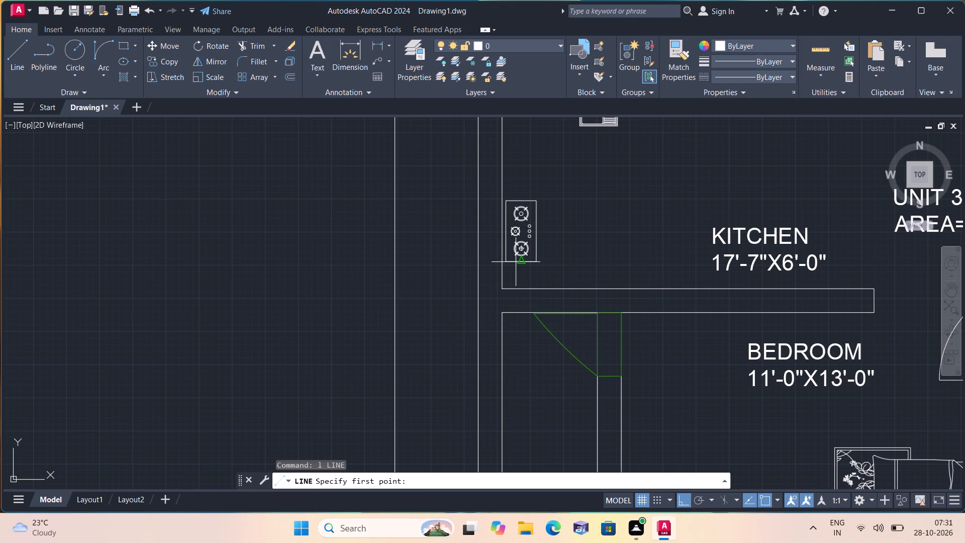
pyautogui.scroll(1, 482, 301)
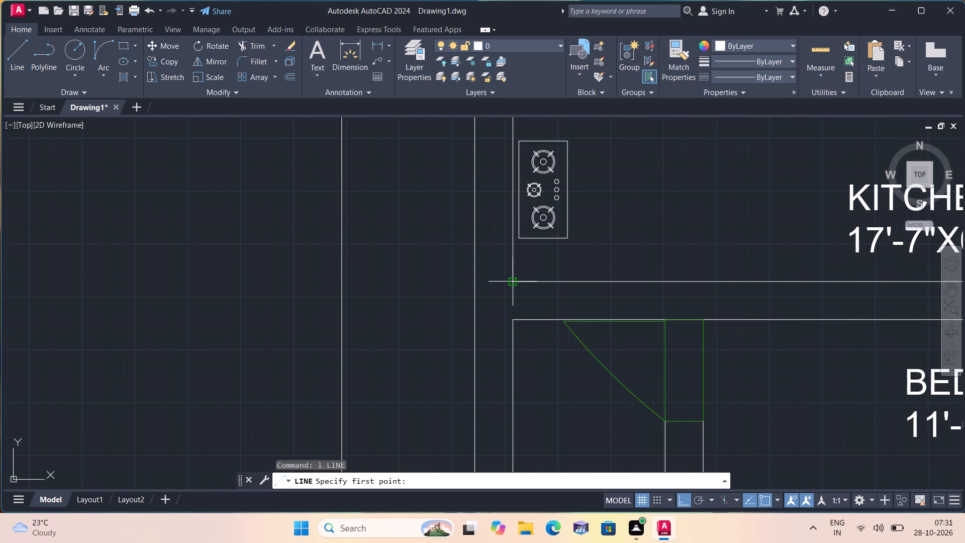
pyautogui.click(512, 281)
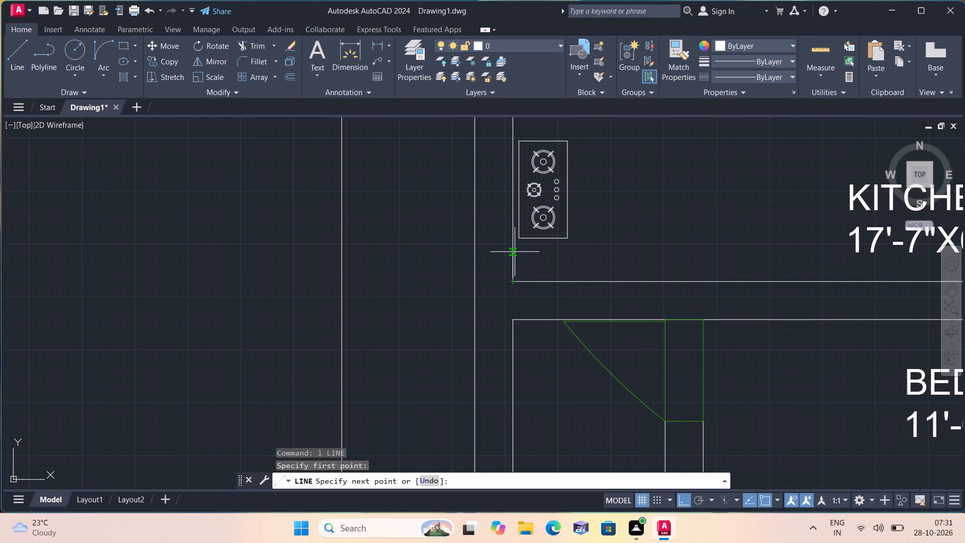
pyautogui.write('6"')
pyautogui.press('space')
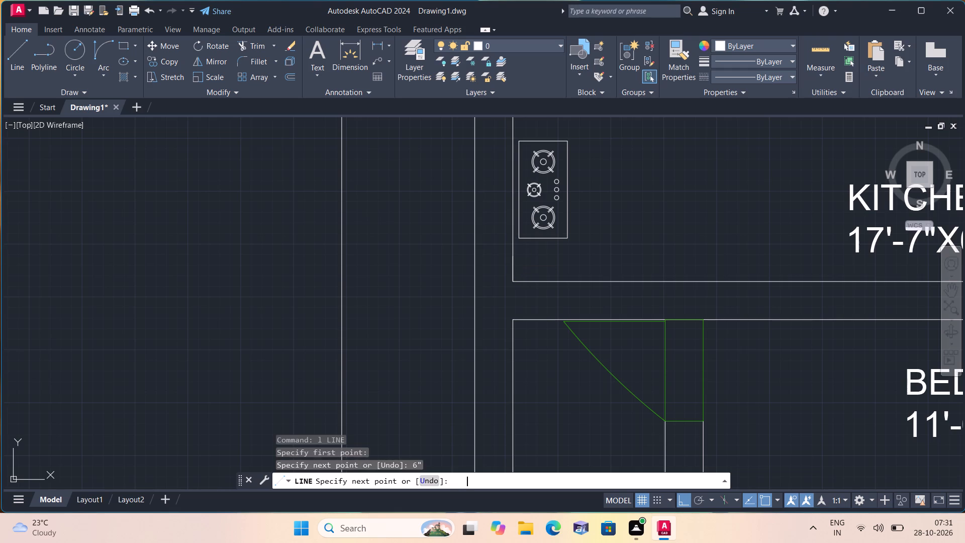
pyautogui.click(477, 257)
pyautogui.write('6"')
pyautogui.press('space')
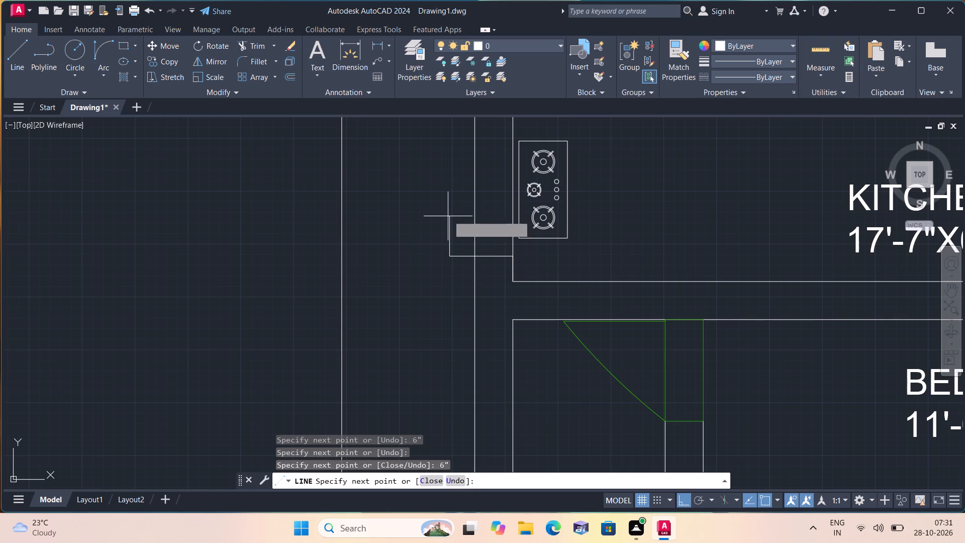
pyautogui.write('9"')
pyautogui.press('space')
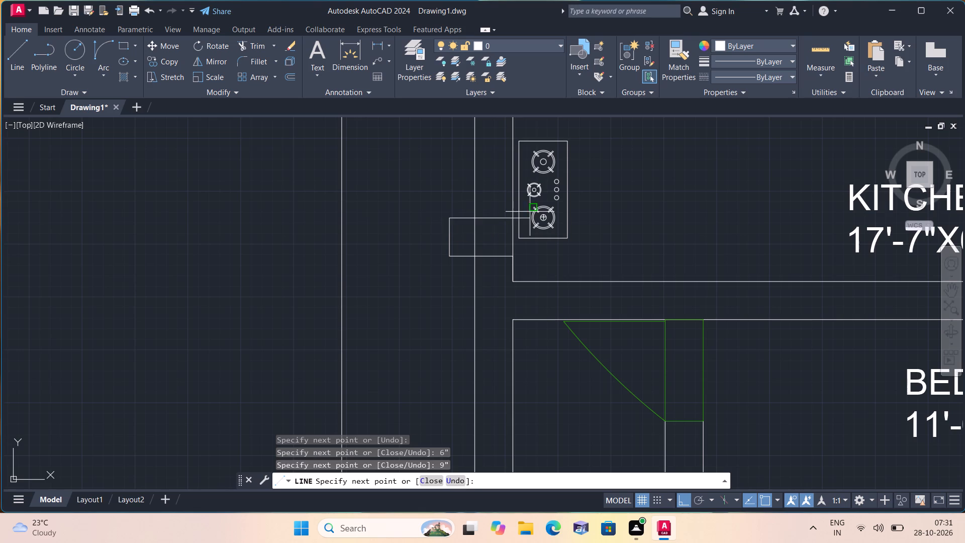
pyautogui.click(514, 220)
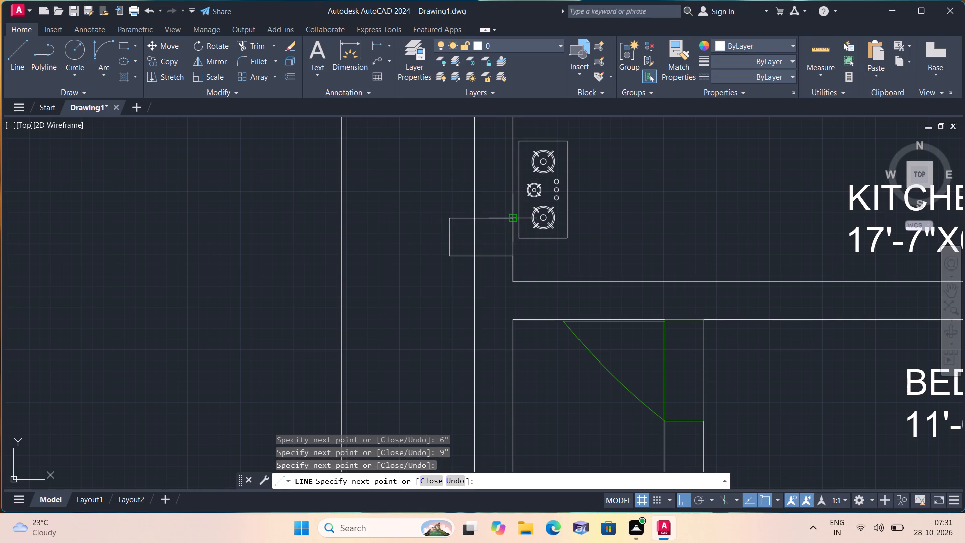
pyautogui.press('space')
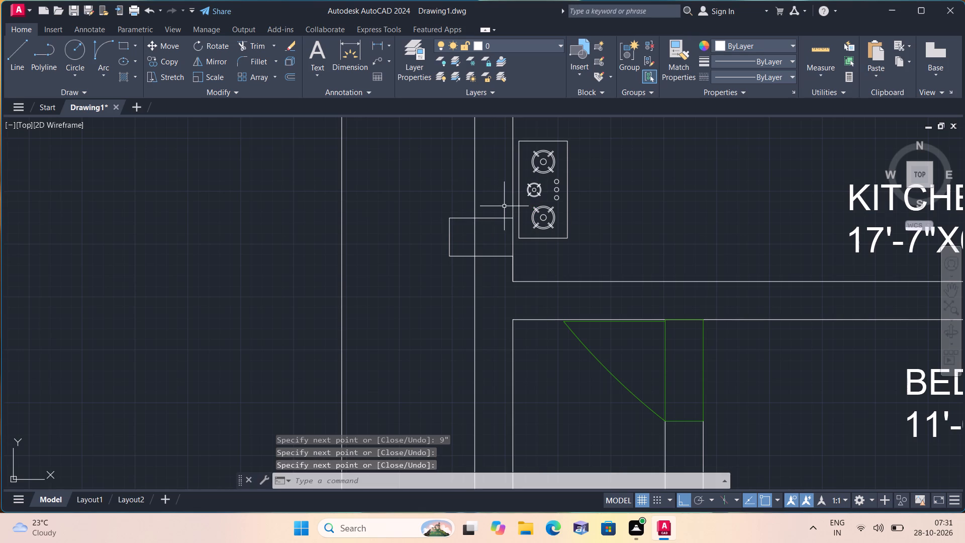
# Trim the outer wall face and lower edge inside the kitchen's west projection, plus the inner face between it and the southwest corner.
pyautogui.write('trim')
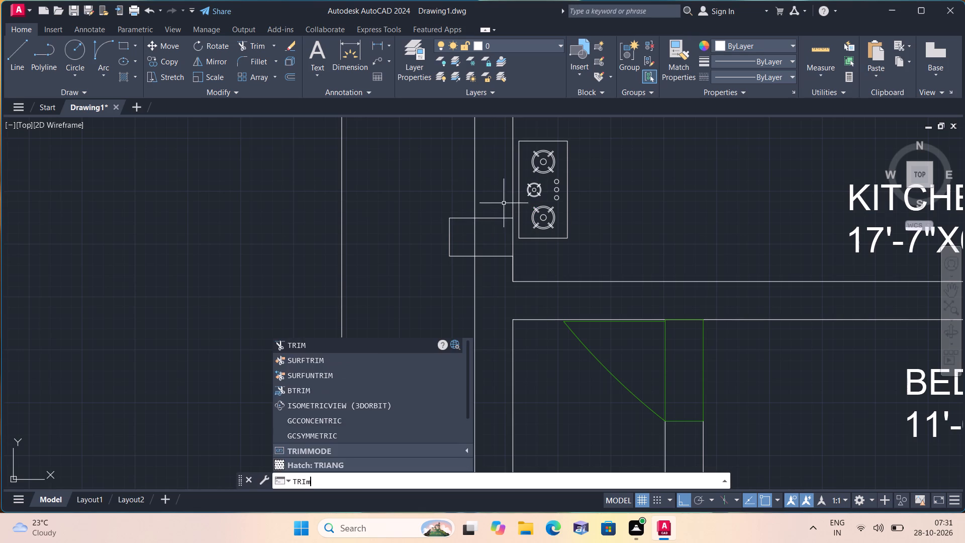
pyautogui.press('space')
pyautogui.click(472, 229)
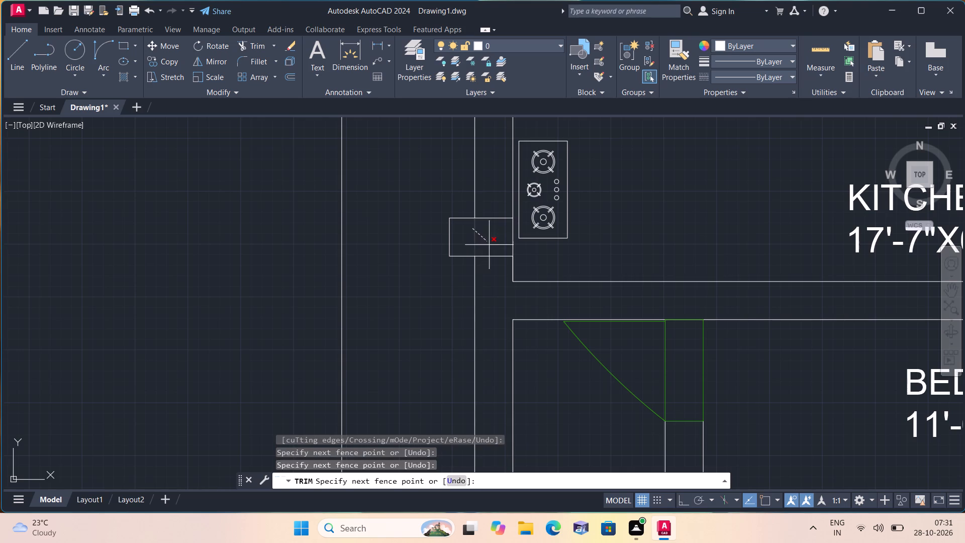
pyautogui.click(495, 261)
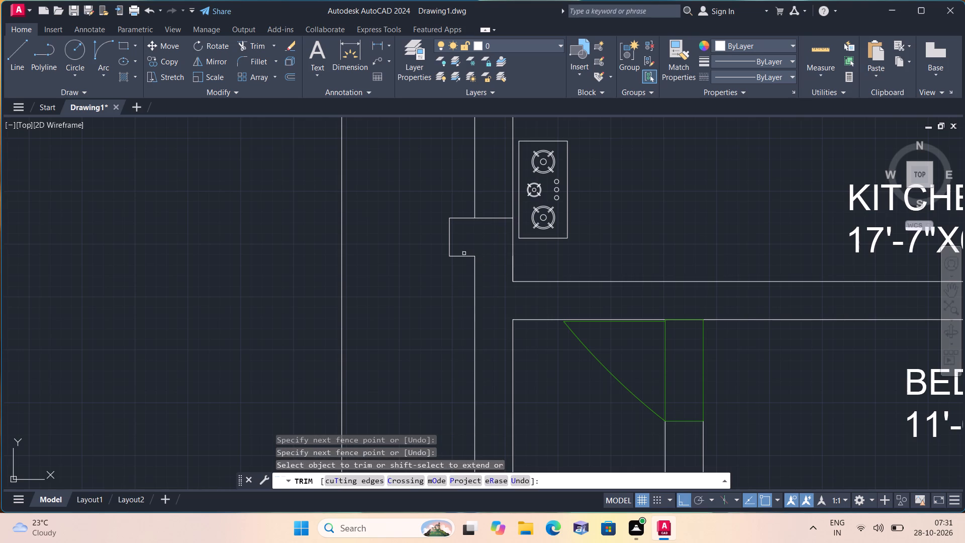
pyautogui.click(514, 270)
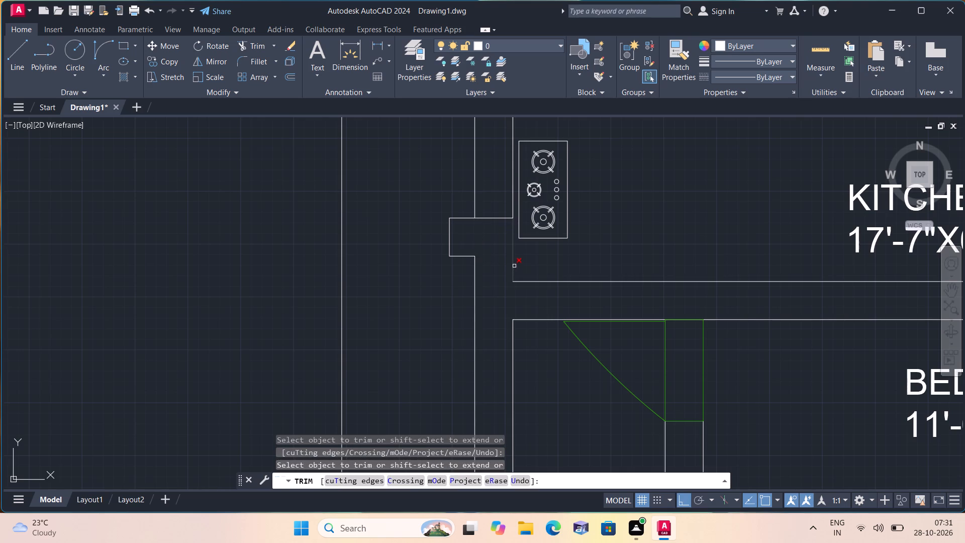
pyautogui.scroll(-1, 596, 254)
pyautogui.press('space')
# Draw a vertical guide line from the upper toilet projection's outer corner up the west side to beside the northwest balcony.
pyautogui.scroll(-2, 619, 230)
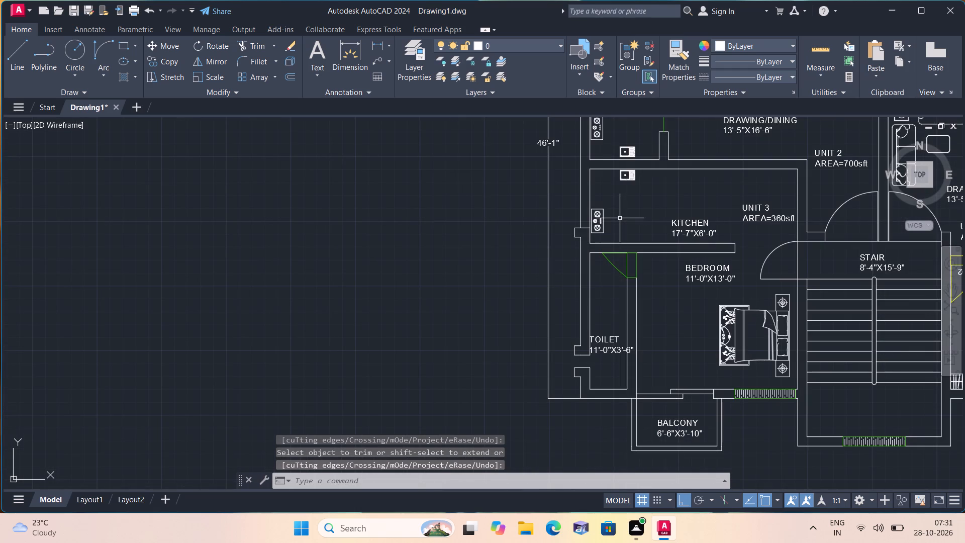
pyautogui.press('l')
pyautogui.press('space')
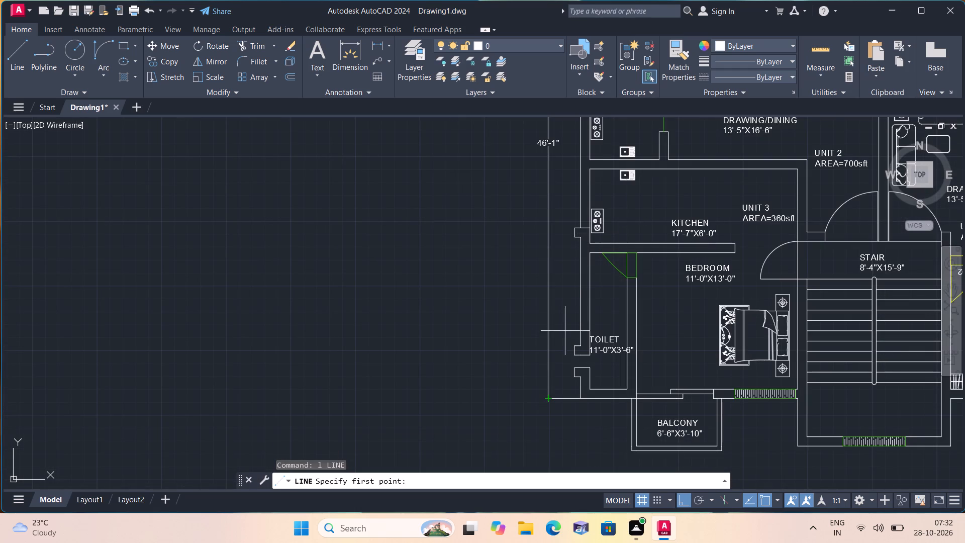
pyautogui.click(575, 342)
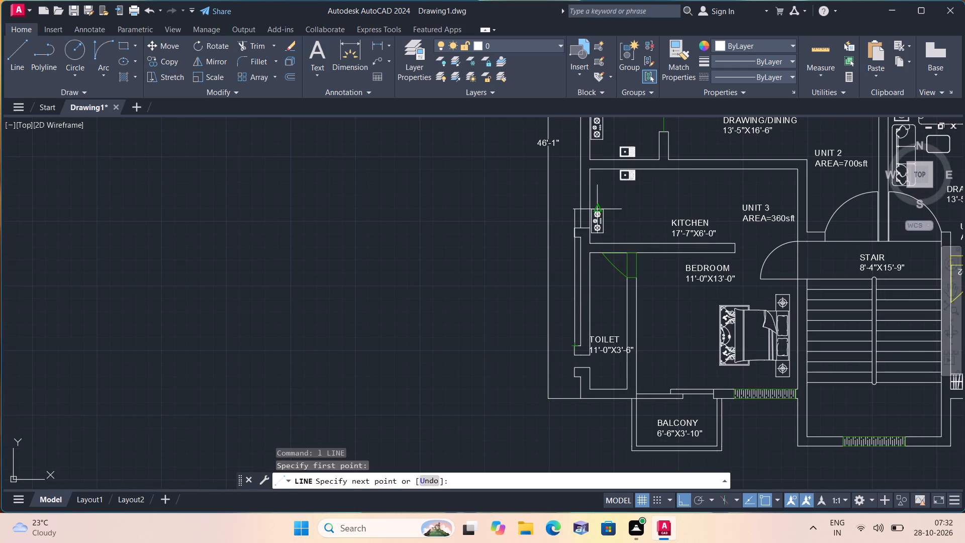
pyautogui.moveTo(585, 170); pyautogui.dragTo(557, 346, button='middle')
pyautogui.scroll(-2, 556, 287)
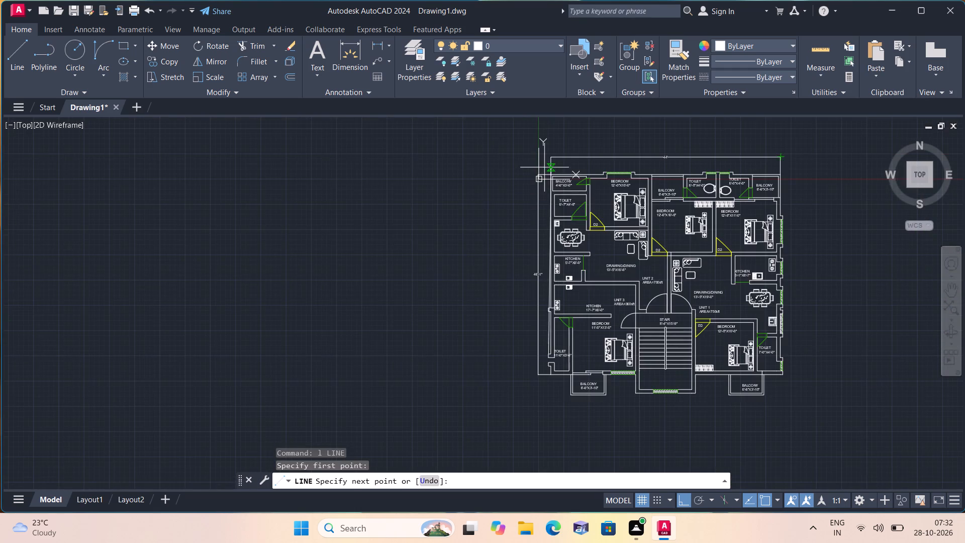
pyautogui.scroll(2, 544, 167)
pyautogui.scroll(2, 543, 223)
pyautogui.click(557, 189)
pyautogui.press('space')
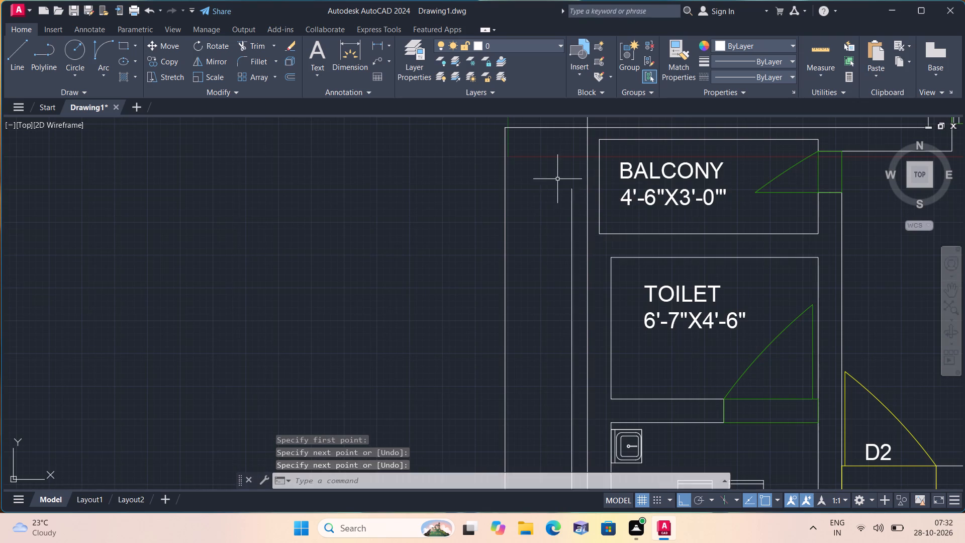
# Draw a line from Unit 3 kitchen's inner northwest corner 6" down the inner face, continuing west across the wall to the guide line.
pyautogui.scroll(-2, 557, 177)
pyautogui.moveTo(541, 311); pyautogui.dragTo(534, 175, button='middle')
pyautogui.scroll(-1, 564, 334)
pyautogui.moveTo(561, 330); pyautogui.dragTo(549, 284, button='middle')
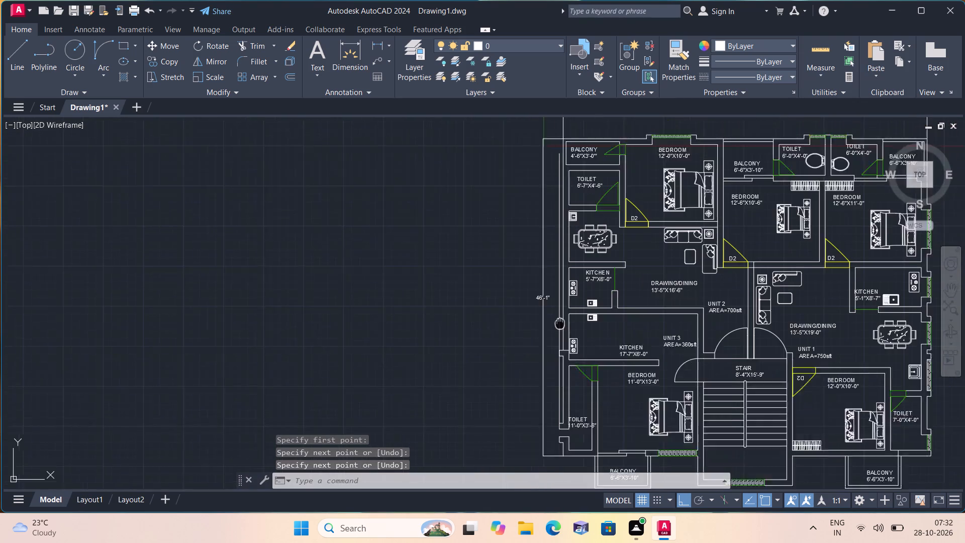
pyautogui.moveTo(549, 284); pyautogui.dragTo(542, 243, button='middle')
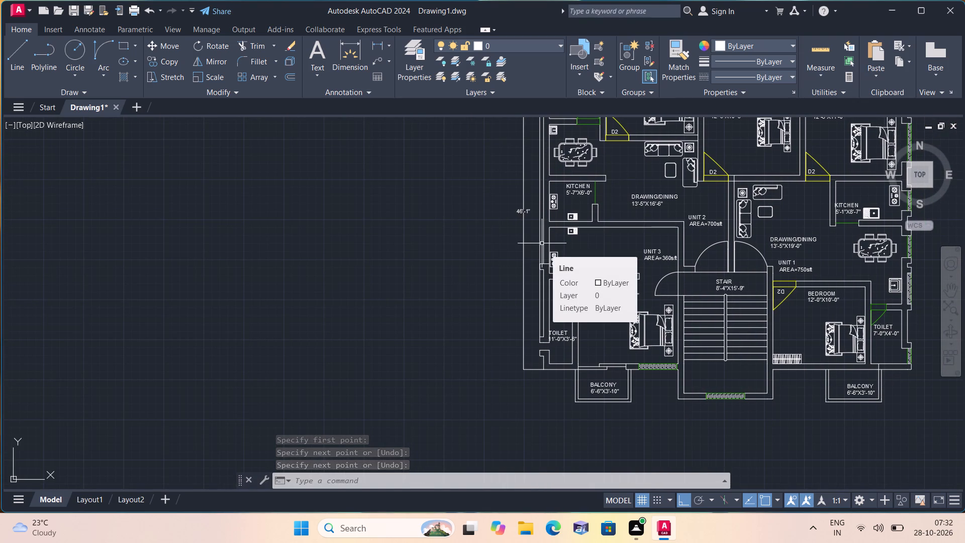
pyautogui.scroll(2, 554, 364)
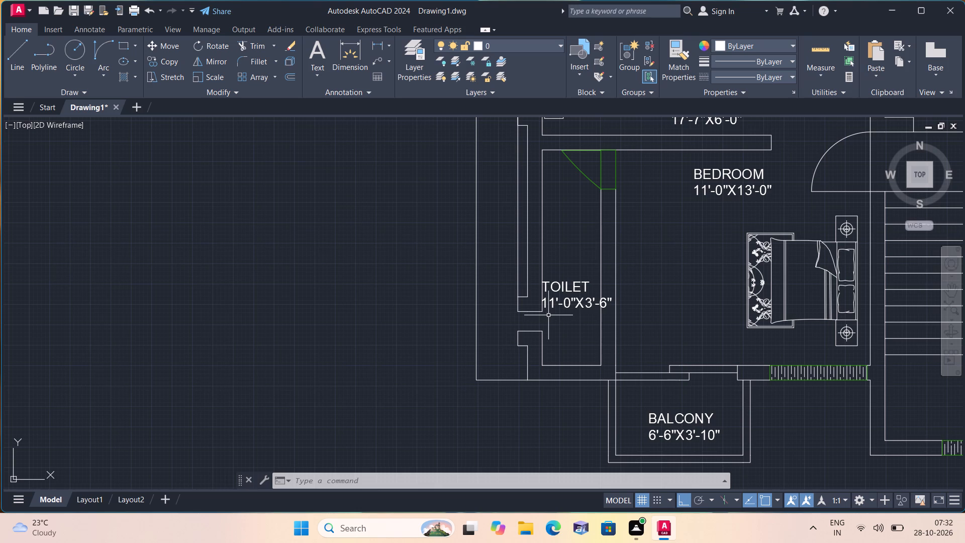
pyautogui.moveTo(548, 315); pyautogui.dragTo(535, 377, button='middle')
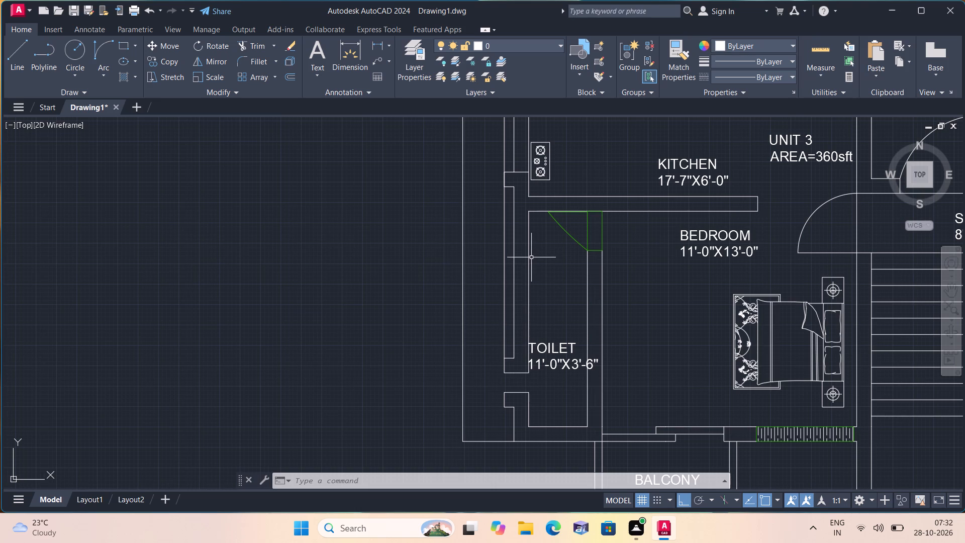
pyautogui.moveTo(520, 259); pyautogui.dragTo(524, 309, button='middle')
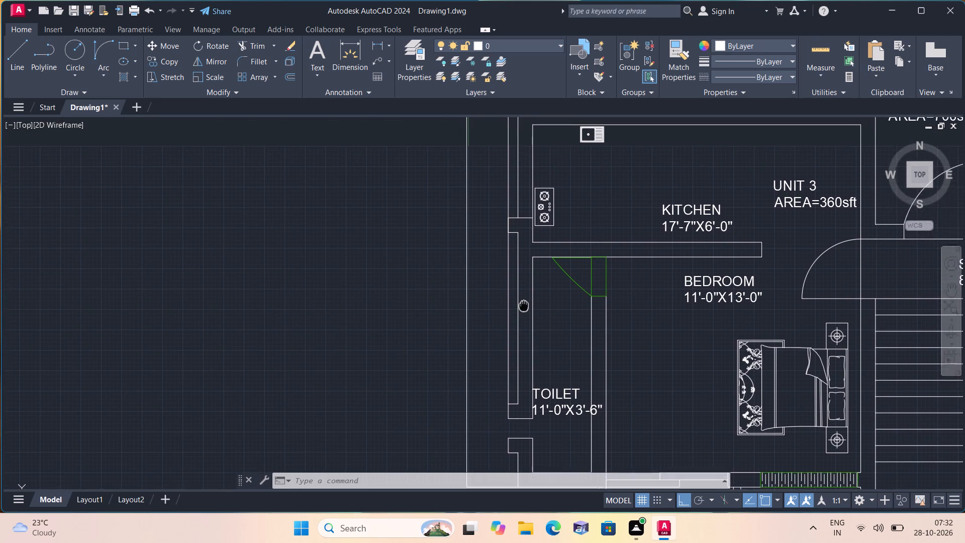
pyautogui.moveTo(524, 309); pyautogui.dragTo(528, 358, button='middle')
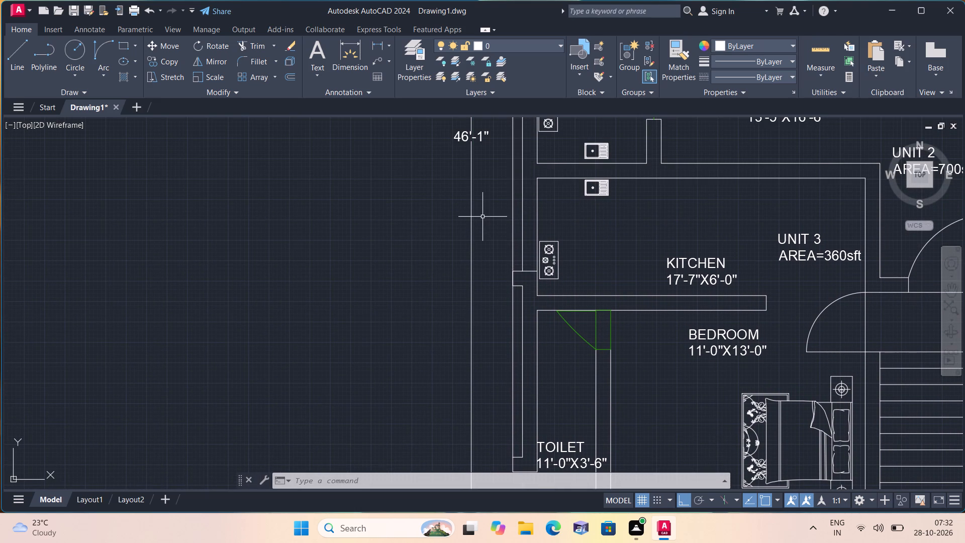
pyautogui.write('l')
pyautogui.press('space')
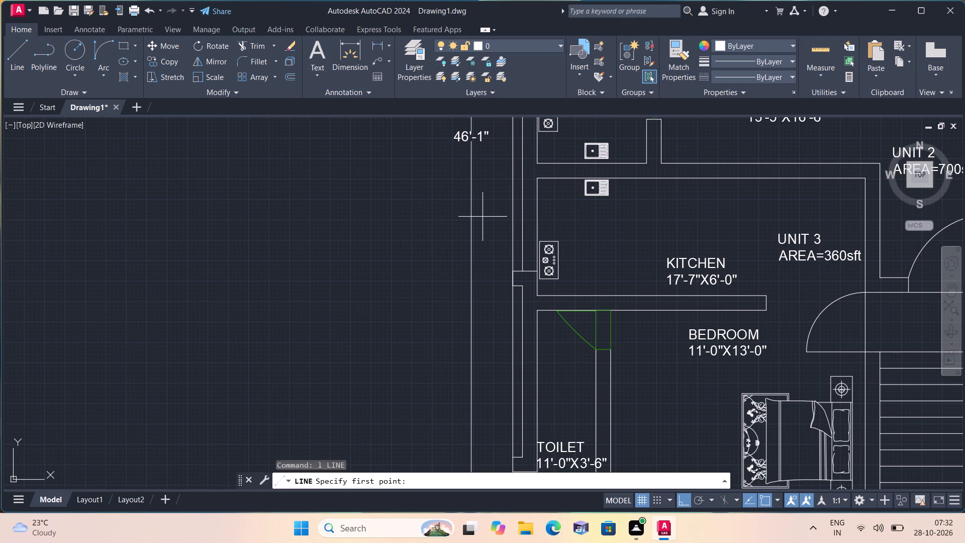
pyautogui.scroll(2, 552, 174)
pyautogui.click(518, 183)
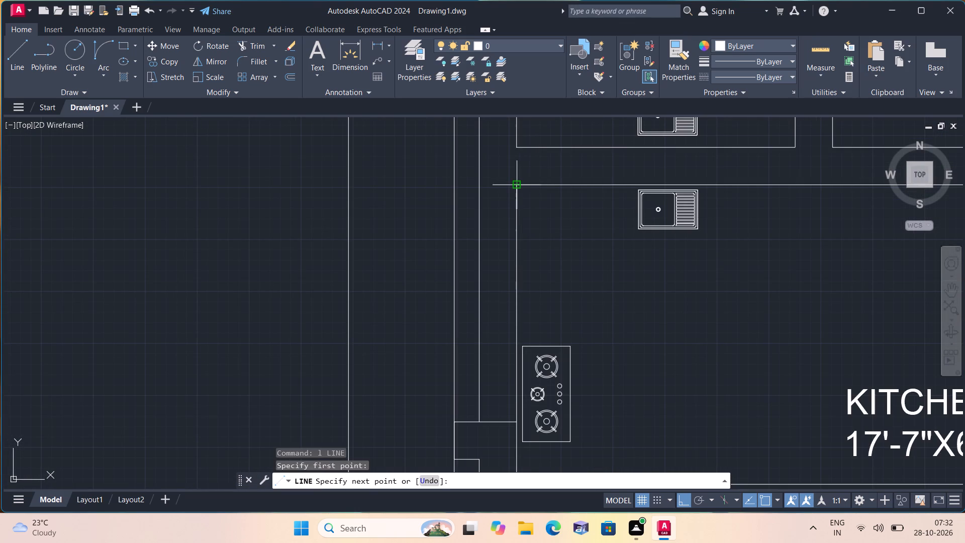
pyautogui.write('6"')
pyautogui.press('space')
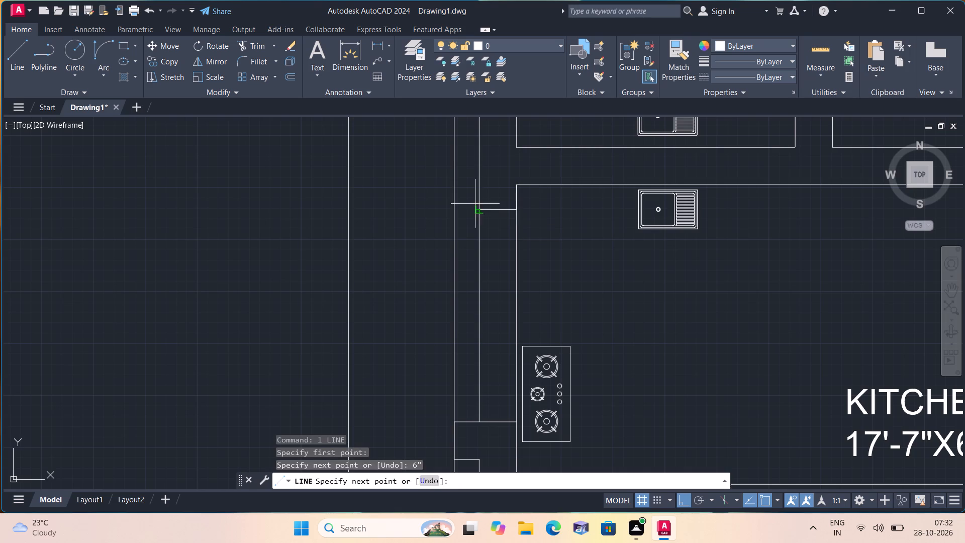
pyautogui.click(451, 209)
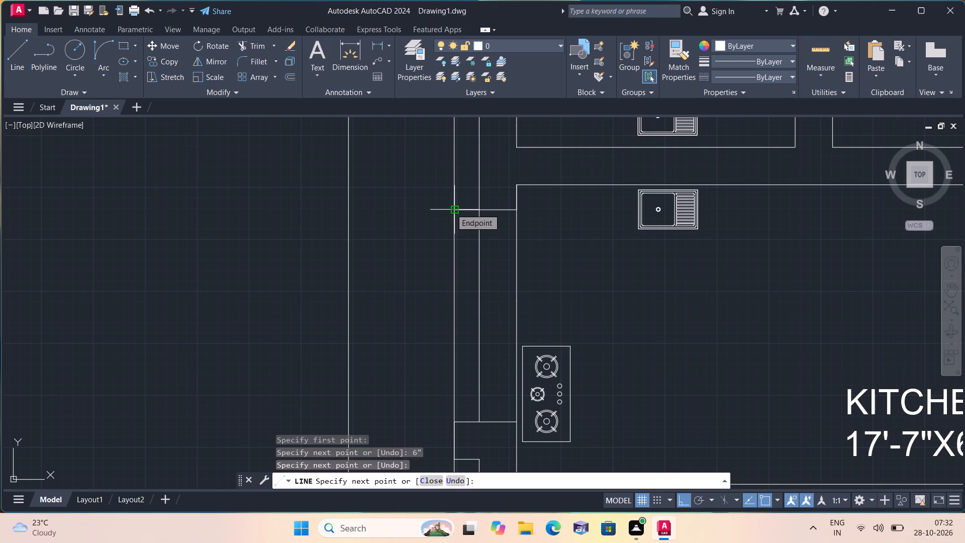
pyautogui.press('space')
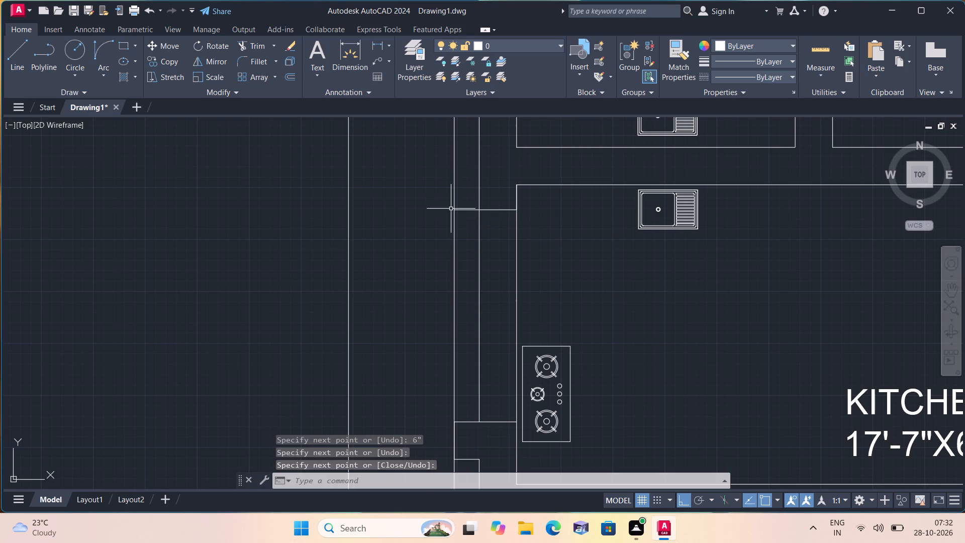
# Draw the upper kitchen projection's lower edge, 9" below its upper edge, from the inner wall face west to the guide line.
pyautogui.press('space')
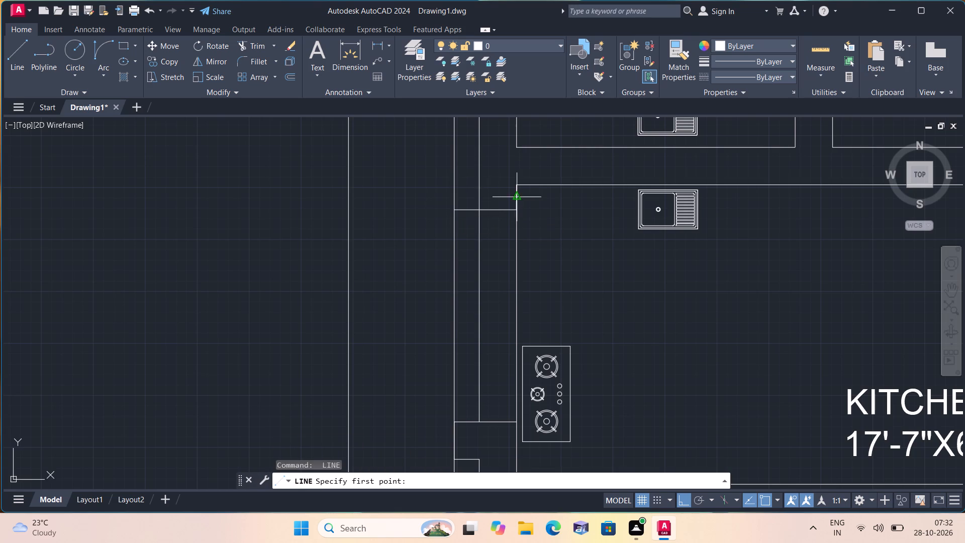
pyautogui.click(513, 211)
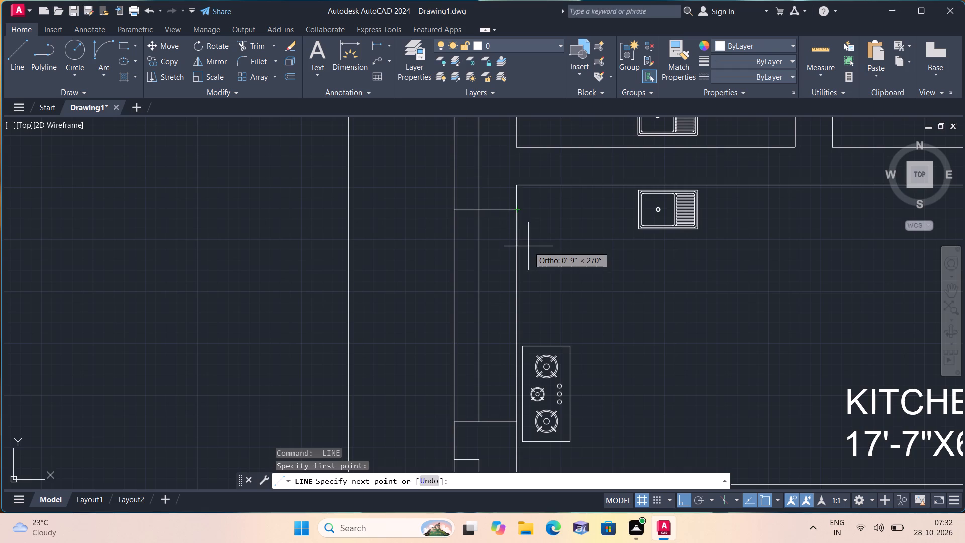
pyautogui.write('9"')
pyautogui.press('space')
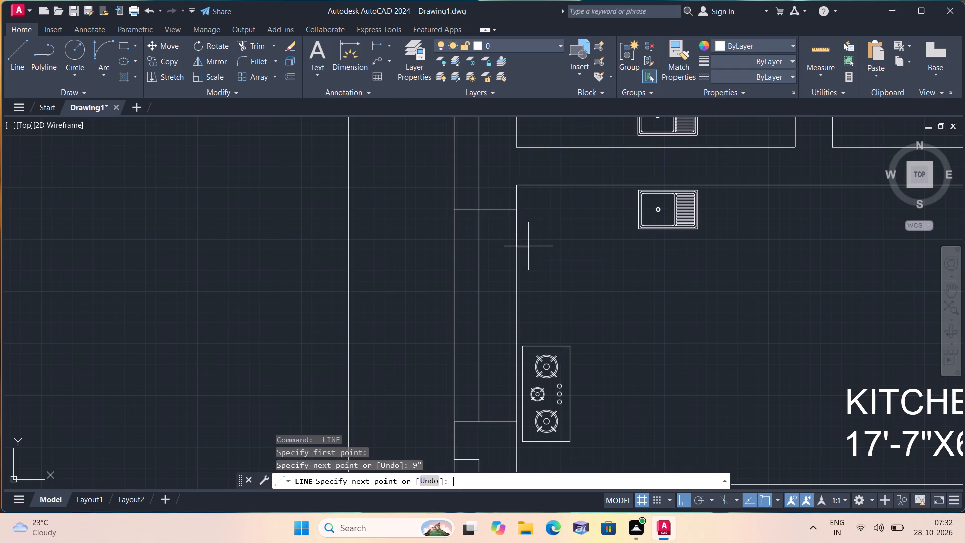
pyautogui.click(454, 246)
pyautogui.press('space')
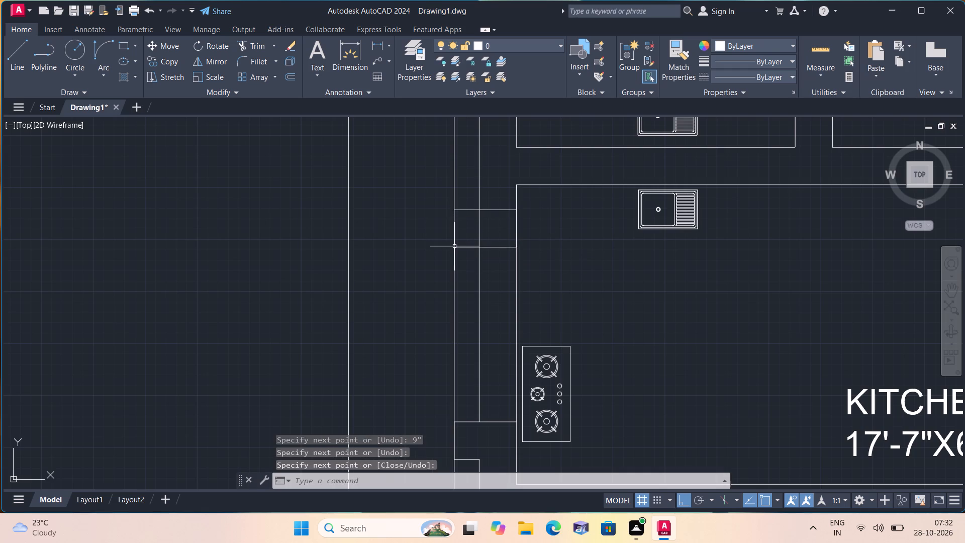
# Trim the overlapping line segments along Unit 3 kitchen's inner west wall face beside the upper projection.
pyautogui.write('trim')
pyautogui.press('space')
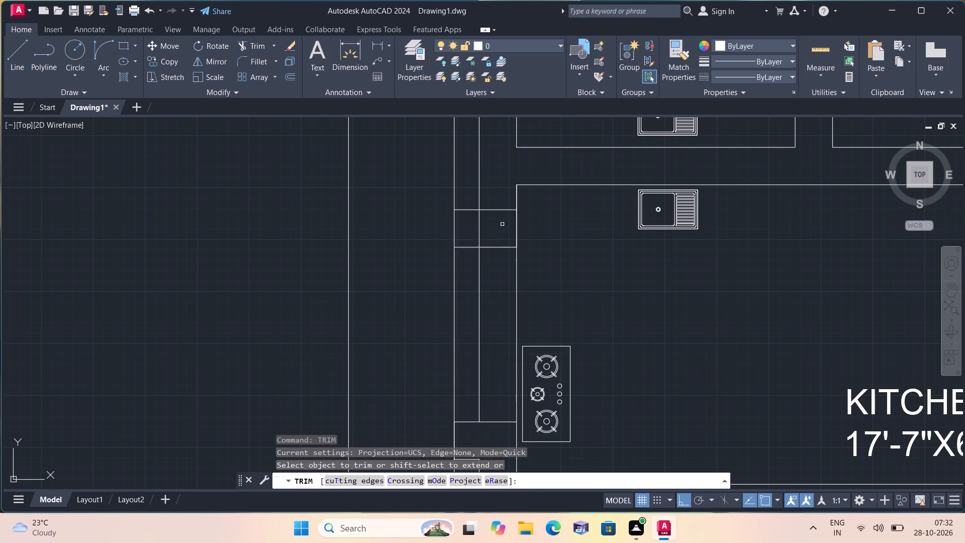
pyautogui.scroll(1, 505, 223)
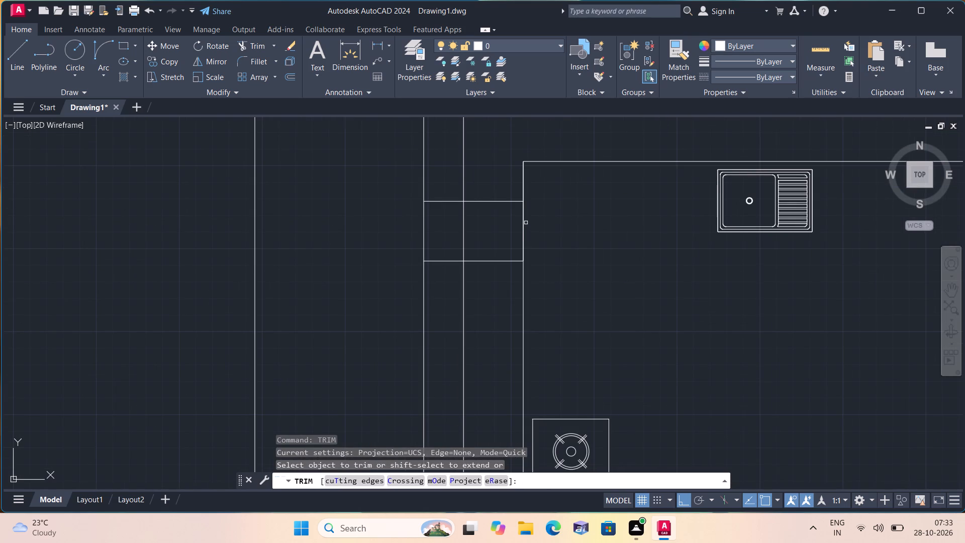
pyautogui.click(525, 220)
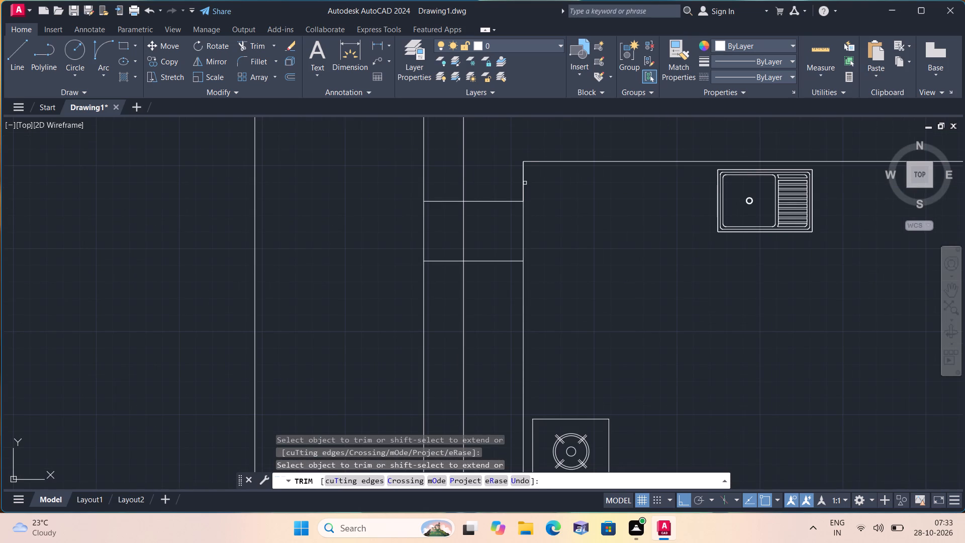
pyautogui.click(525, 182)
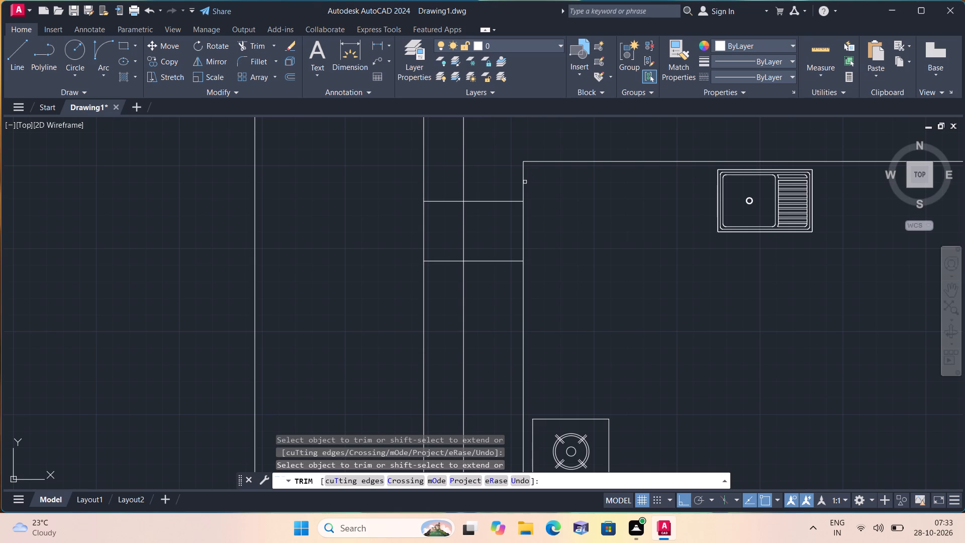
# Trim the guide line and the outer wall face between the upper and lower west projections of Unit 3's kitchen.
pyautogui.scroll(-1, 525, 182)
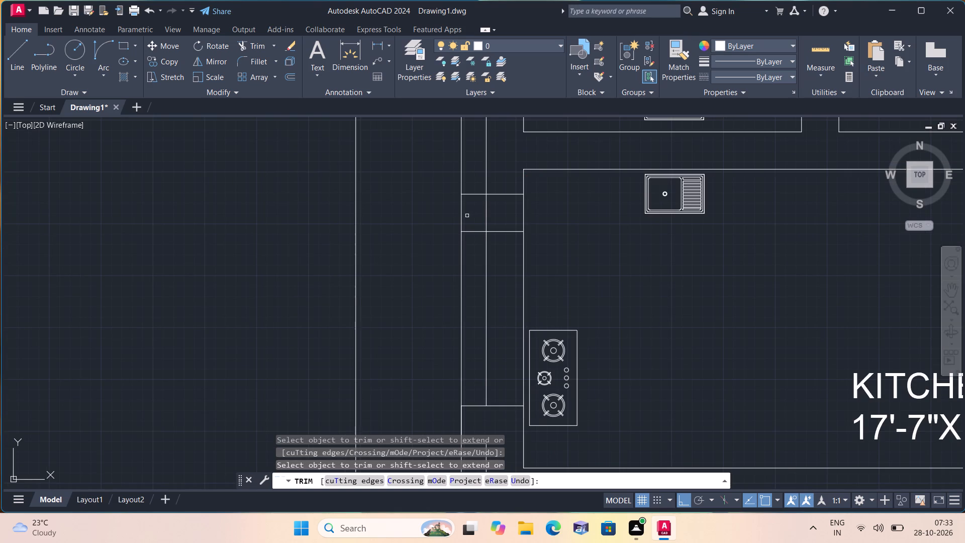
pyautogui.scroll(-2, 467, 215)
pyautogui.scroll(1, 471, 214)
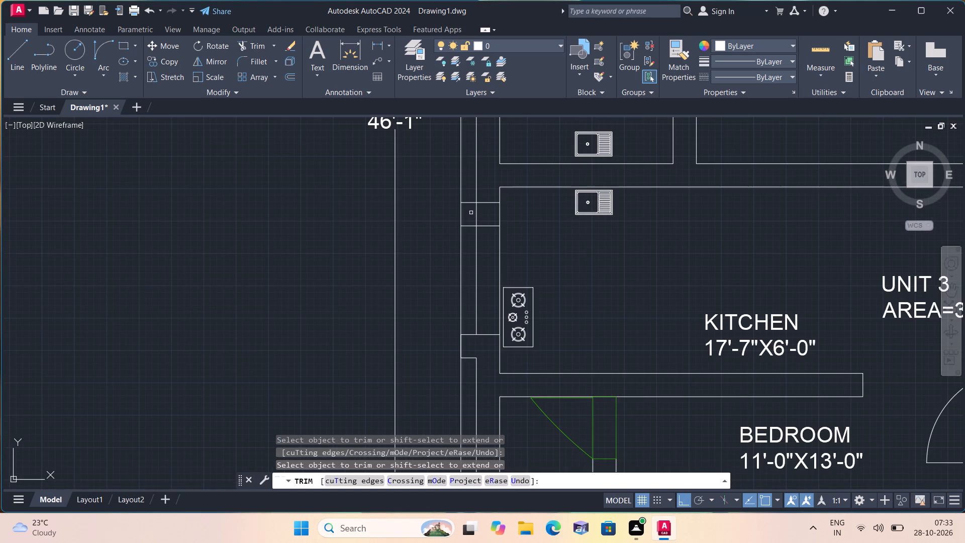
pyautogui.click(456, 213)
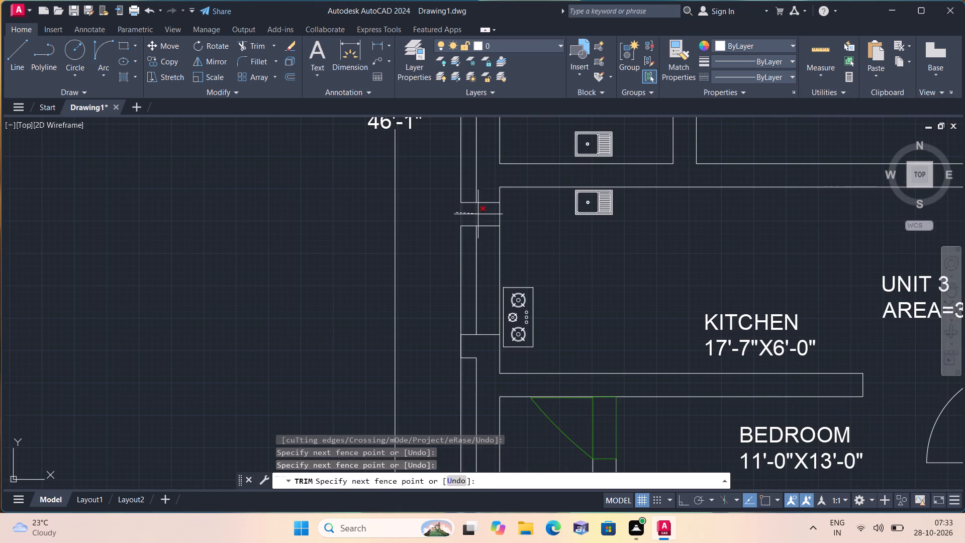
pyautogui.click(450, 209)
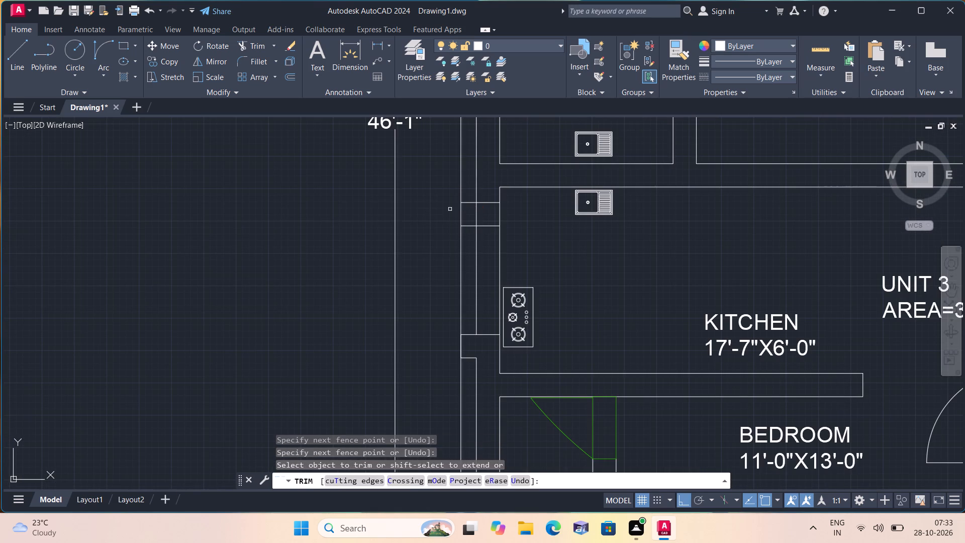
pyautogui.click(459, 241)
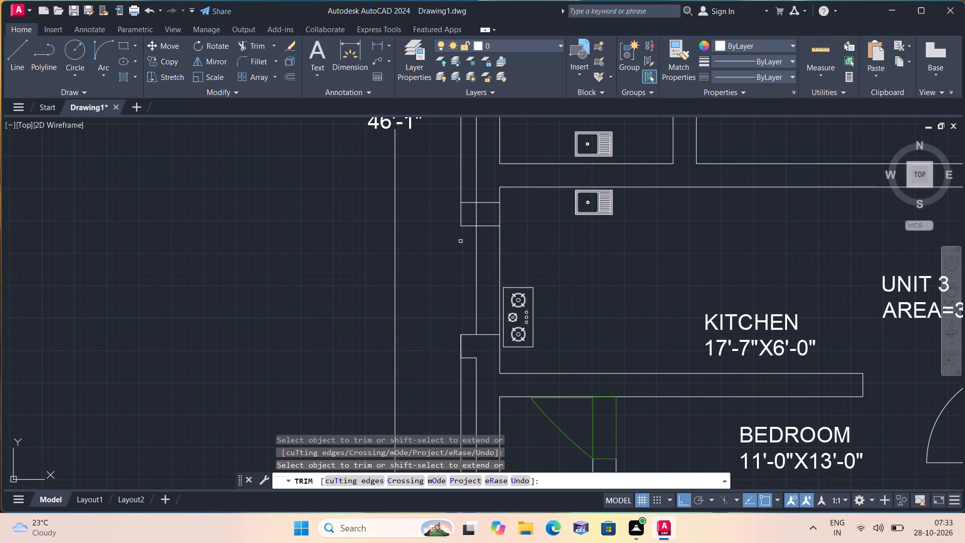
pyautogui.moveTo(471, 244); pyautogui.dragTo(479, 250)
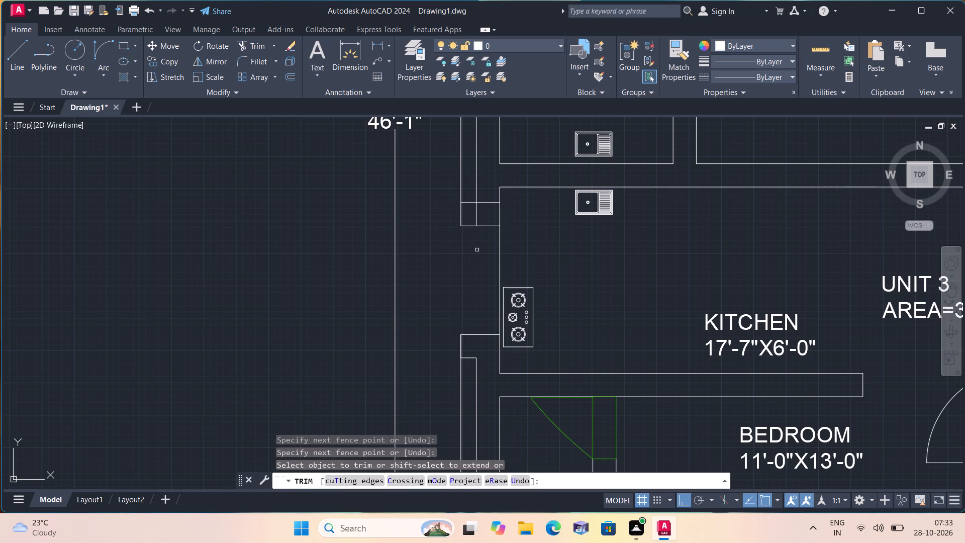
pyautogui.moveTo(471, 254); pyautogui.dragTo(470, 255, button='middle')
pyautogui.moveTo(470, 255); pyautogui.dragTo(465, 281, button='middle')
pyautogui.scroll(-1, 465, 281)
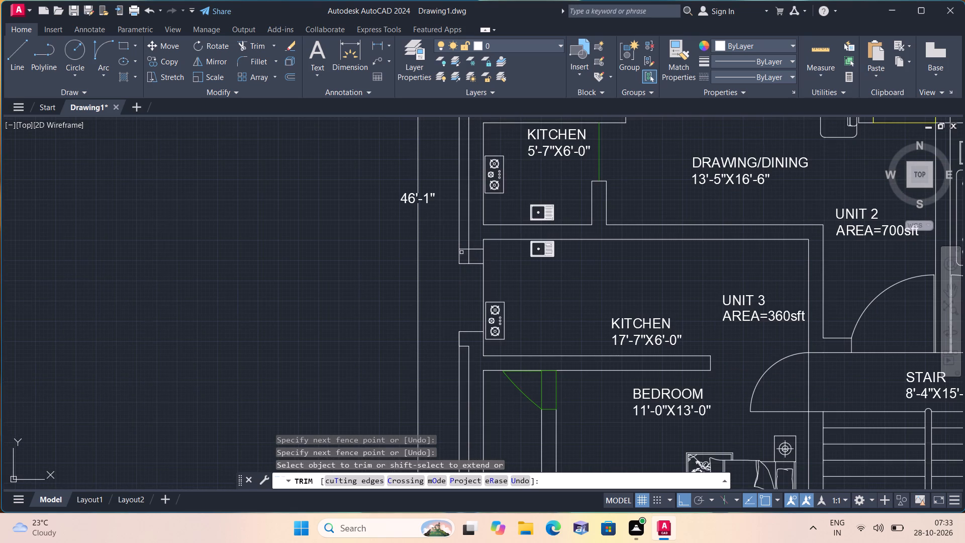
pyautogui.moveTo(443, 232); pyautogui.dragTo(450, 275, button='middle')
pyautogui.scroll(-1, 450, 276)
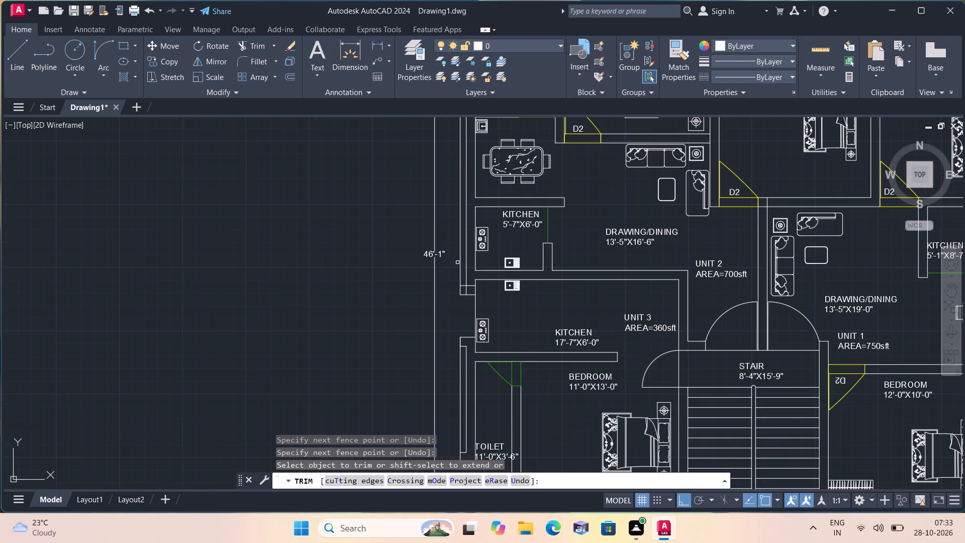
pyautogui.press('space')
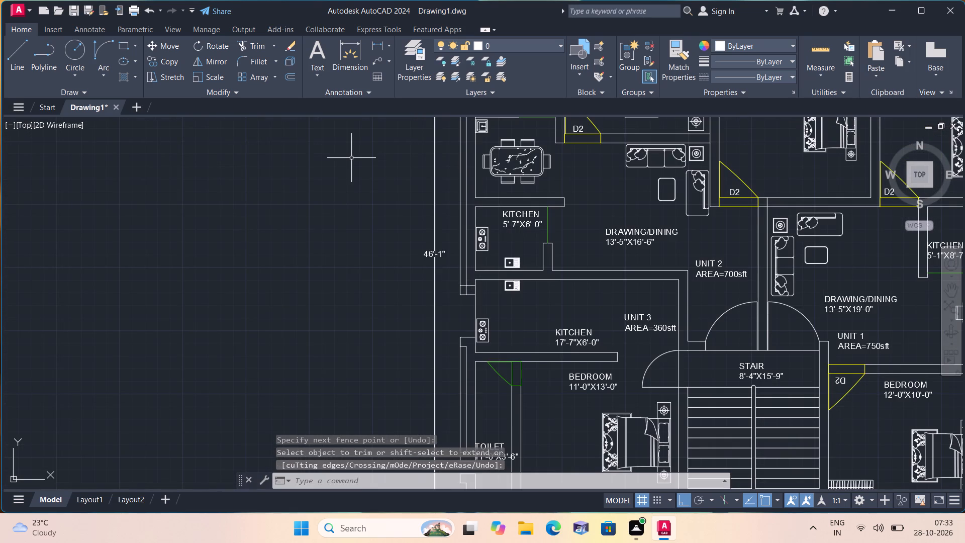
# On Layer1, draw a vertical line across the west toilet opening, joining the outer corners of its two projections.
pyautogui.click(520, 44)
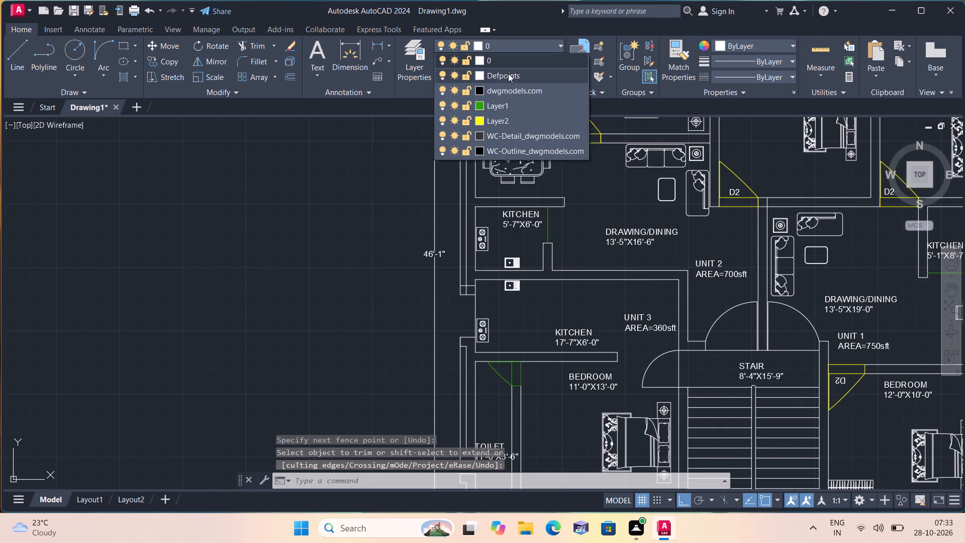
pyautogui.click(489, 103)
pyautogui.scroll(-1, 475, 129)
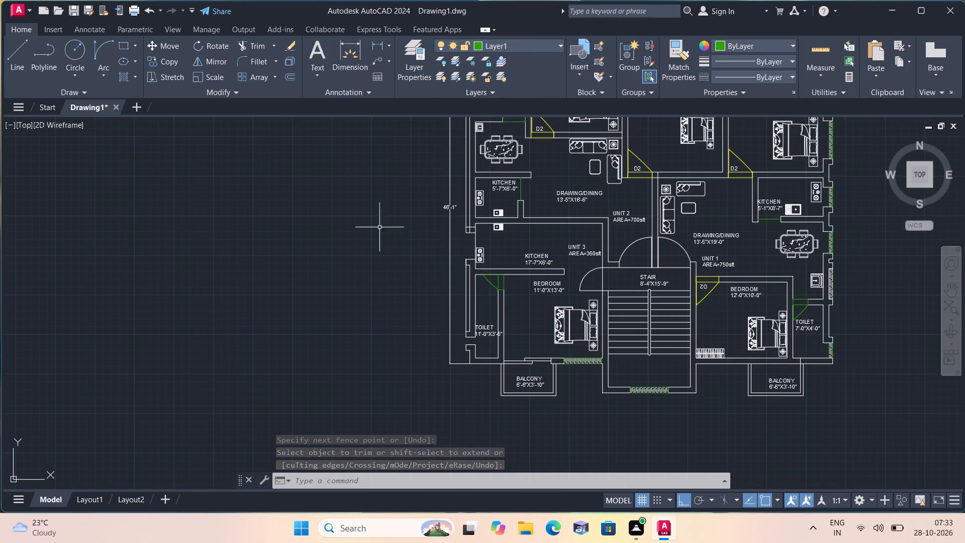
pyautogui.moveTo(346, 231); pyautogui.dragTo(388, 98, button='middle')
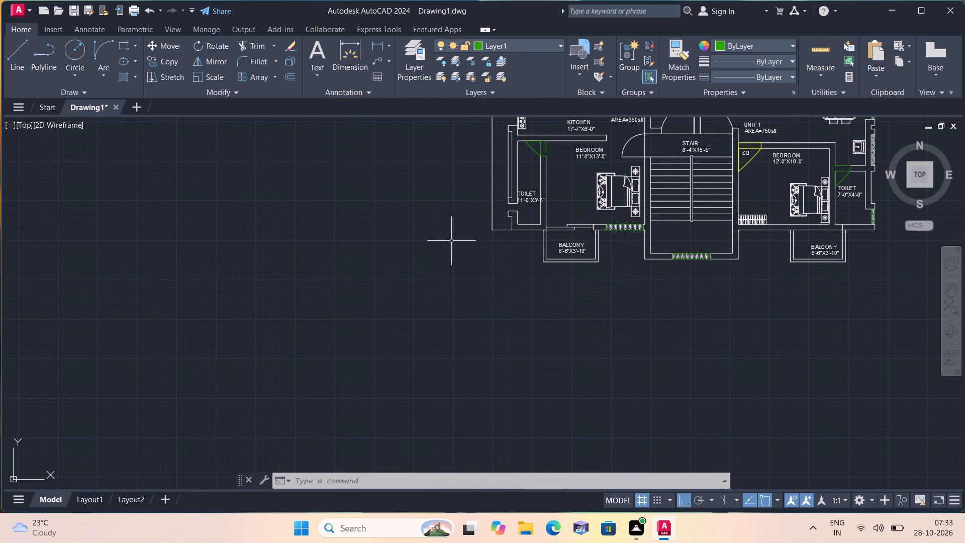
pyautogui.press('l')
pyautogui.press('space')
pyautogui.scroll(3, 518, 204)
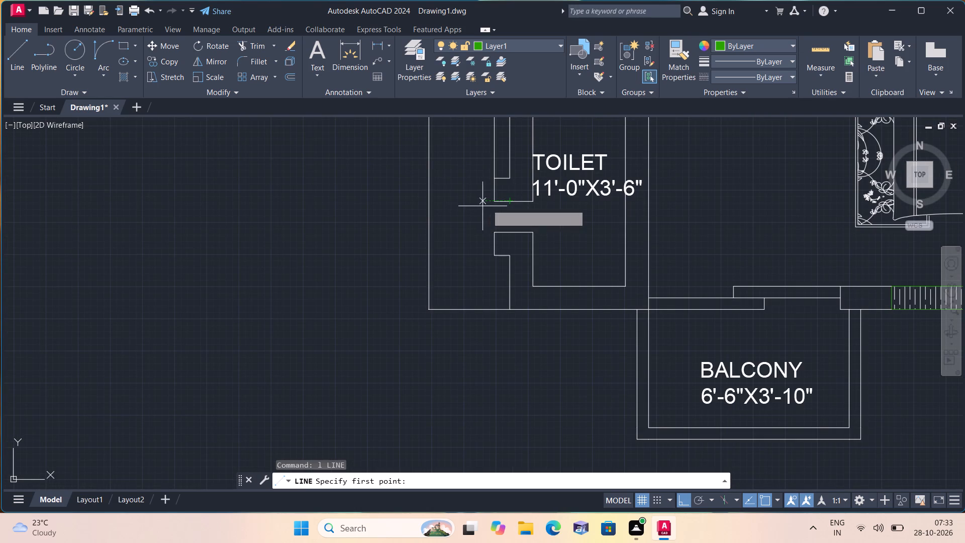
pyautogui.click(494, 203)
pyautogui.click(495, 234)
pyautogui.press('space')
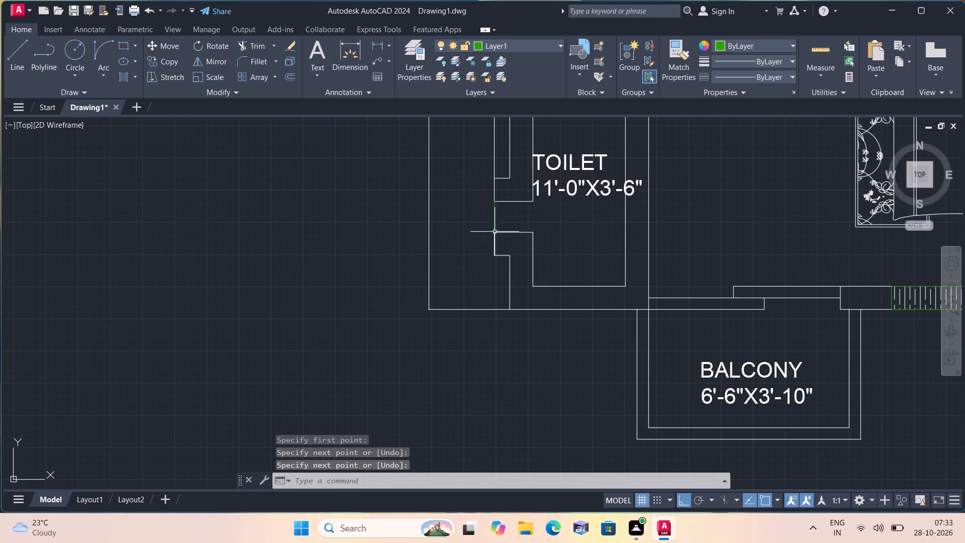
# Draw a second vertical line across the toilet opening in line with the outer wall face, trimming its excess inside the upper projection.
pyautogui.scroll(1, 506, 203)
pyautogui.press('space')
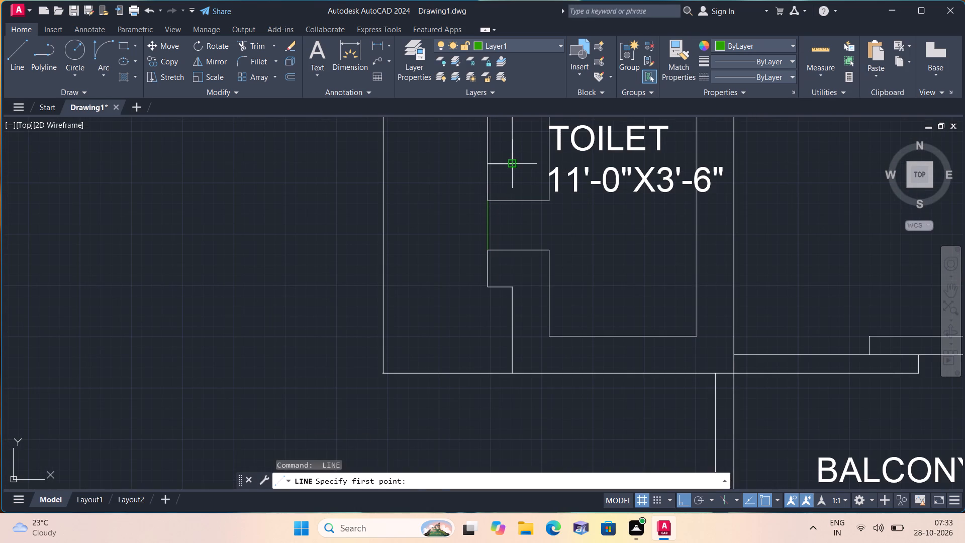
pyautogui.click(512, 166)
pyautogui.click(511, 249)
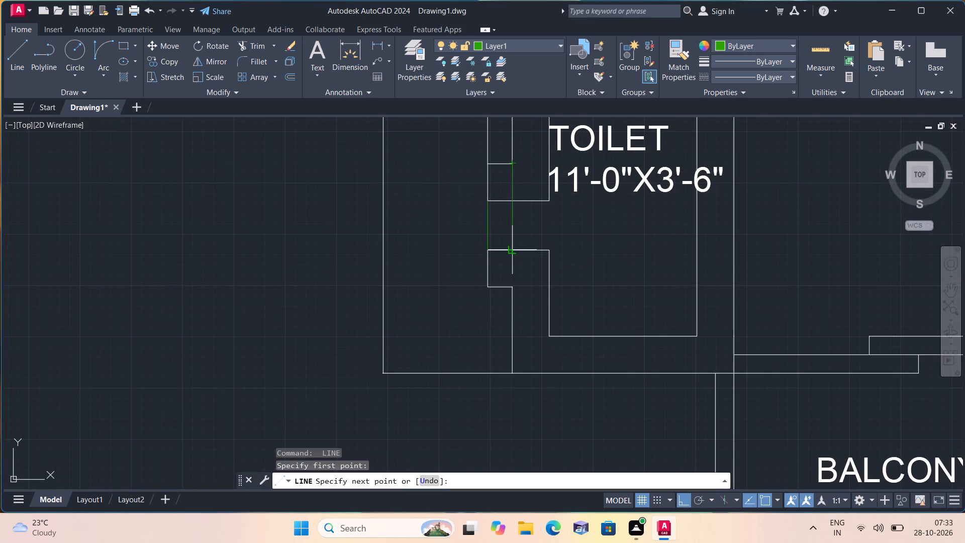
pyautogui.press('space')
pyautogui.write('trim')
pyautogui.press('space')
pyautogui.click(508, 184)
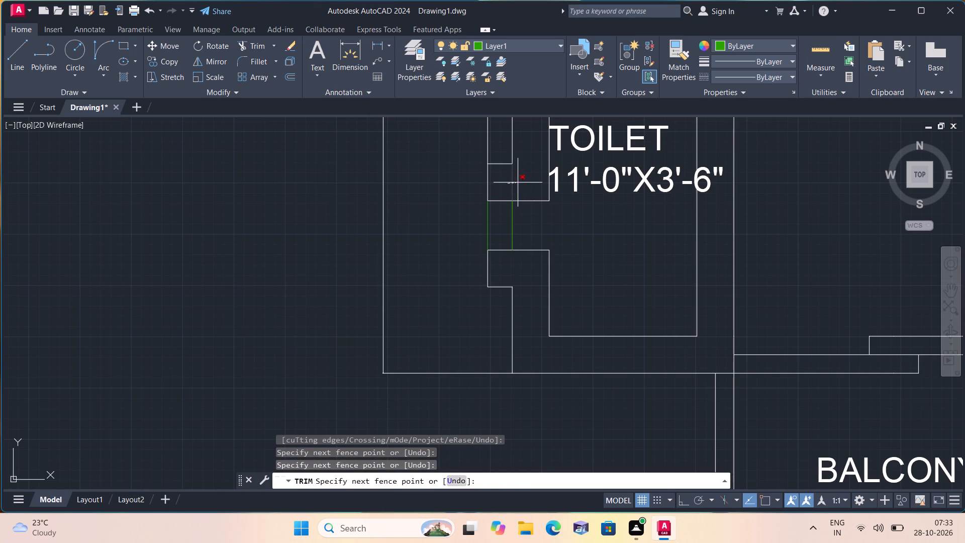
pyautogui.click(519, 183)
pyautogui.press('space')
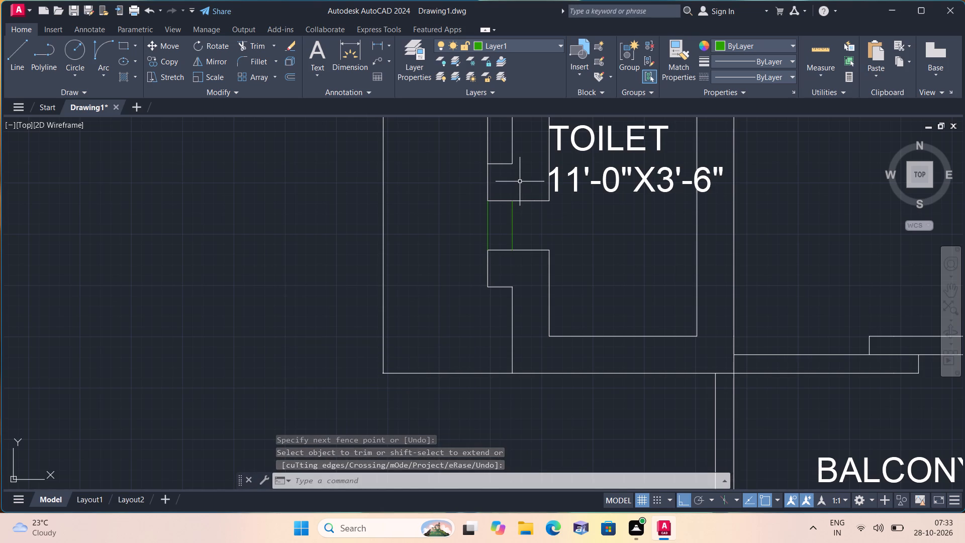
# Erase the vertical guide line segment between the upper toilet projection and the lower kitchen projection.
pyautogui.scroll(1, 520, 188)
pyautogui.moveTo(517, 187); pyautogui.dragTo(499, 306, button='middle')
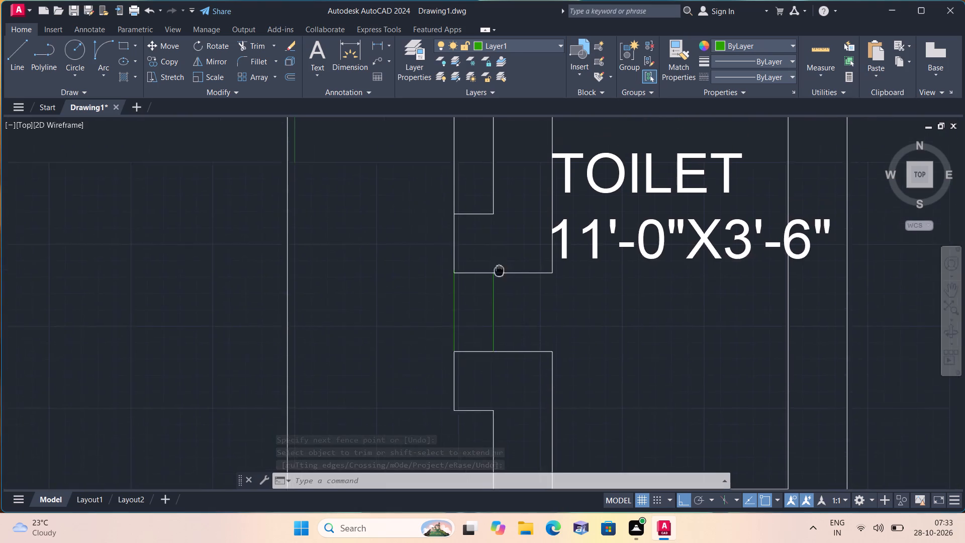
pyautogui.moveTo(499, 306); pyautogui.dragTo(501, 330, button='middle')
pyautogui.scroll(-3, 502, 326)
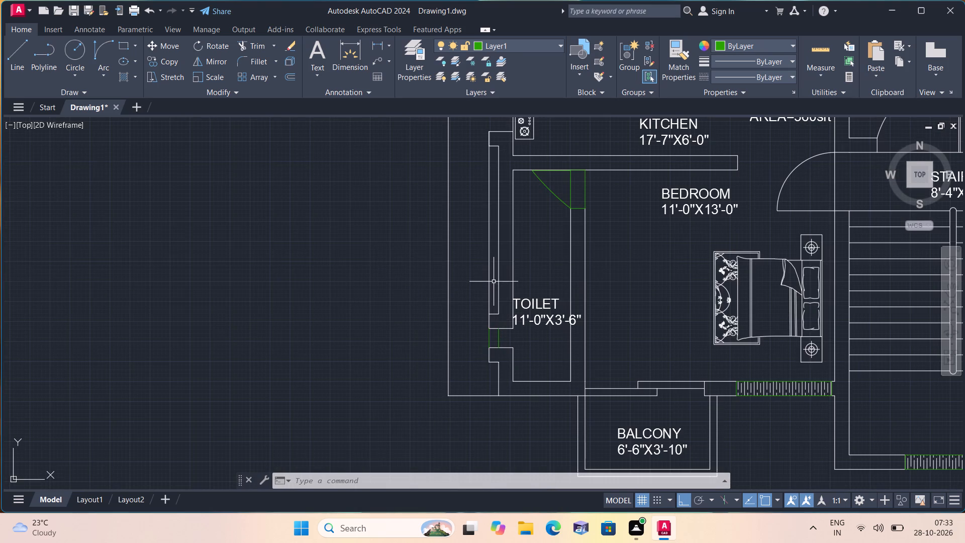
pyautogui.scroll(-1, 489, 266)
pyautogui.moveTo(489, 266); pyautogui.dragTo(485, 304, button='middle')
pyautogui.moveTo(492, 295); pyautogui.dragTo(490, 291)
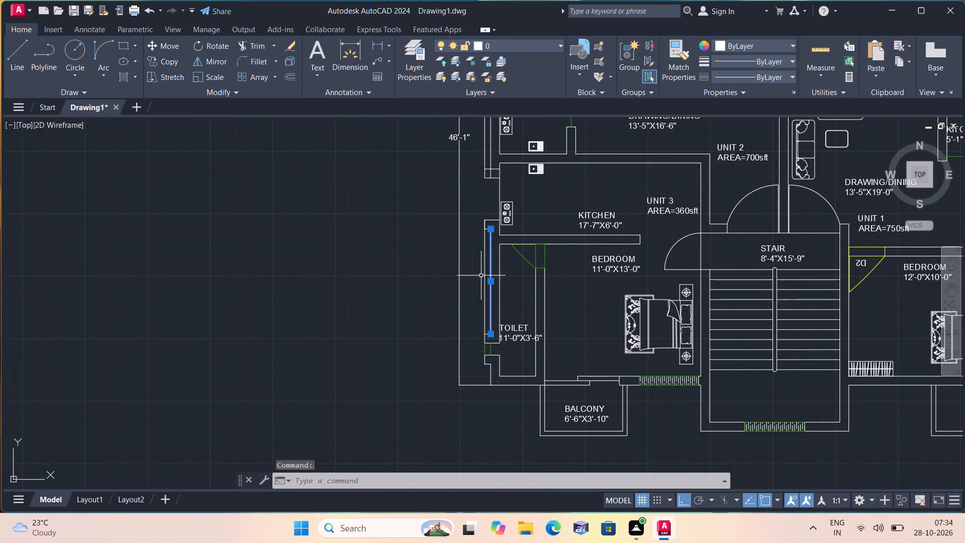
pyautogui.press('Escape')
pyautogui.scroll(1, 477, 275)
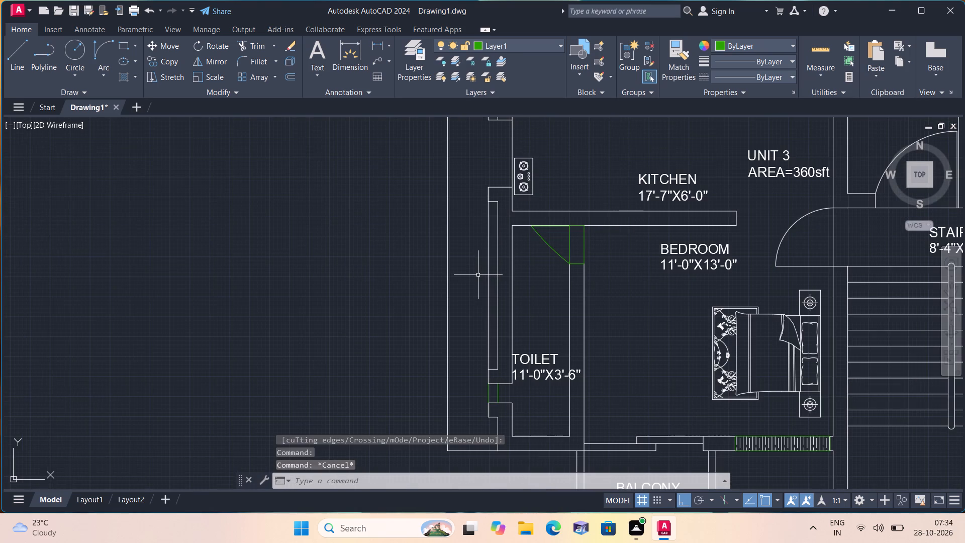
pyautogui.click(490, 283)
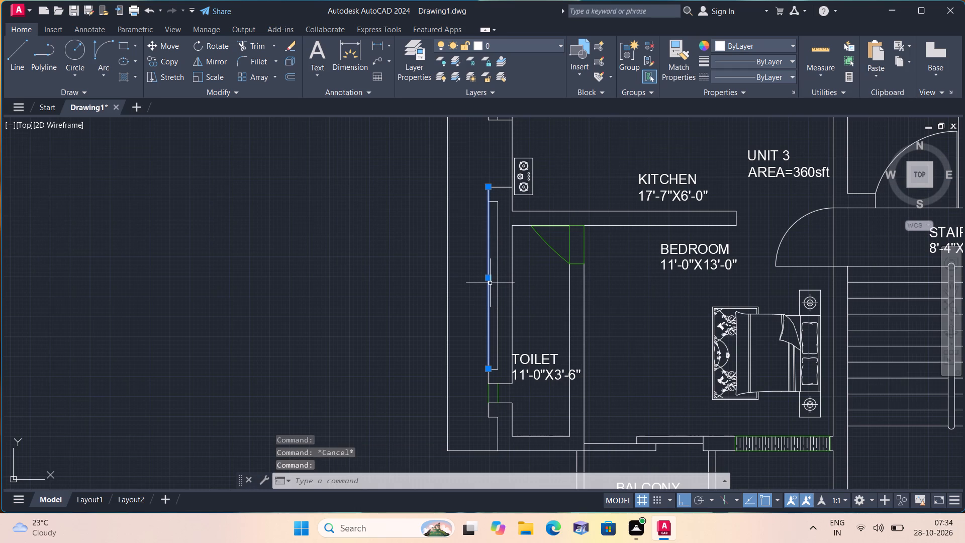
pyautogui.press('Delete')
# Draw a vertical Layer1 line across Unit 3 kitchen's west opening, joining the outer corners of its upper and lower projections.
pyautogui.scroll(-1, 491, 282)
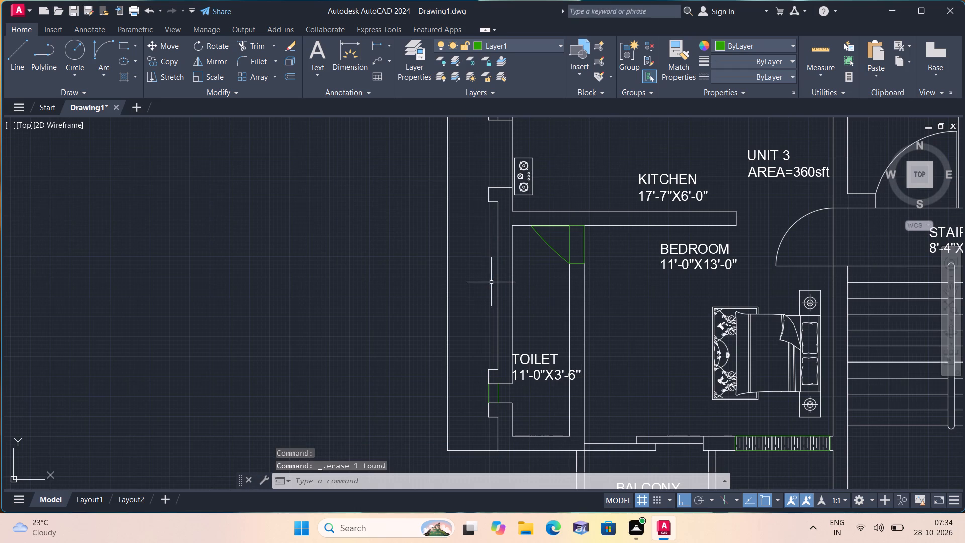
pyautogui.scroll(-1, 492, 282)
pyautogui.scroll(1, 536, 254)
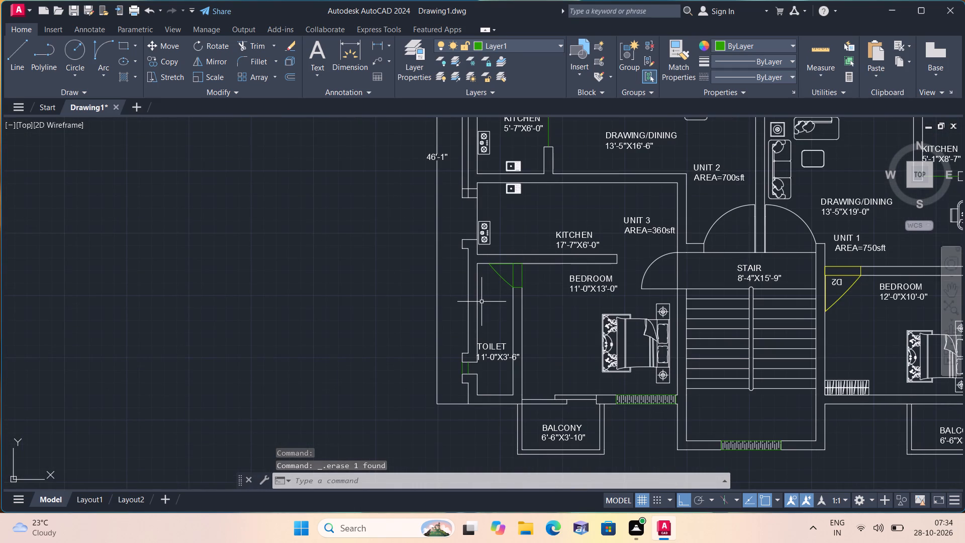
pyautogui.moveTo(480, 295); pyautogui.dragTo(512, 362, button='middle')
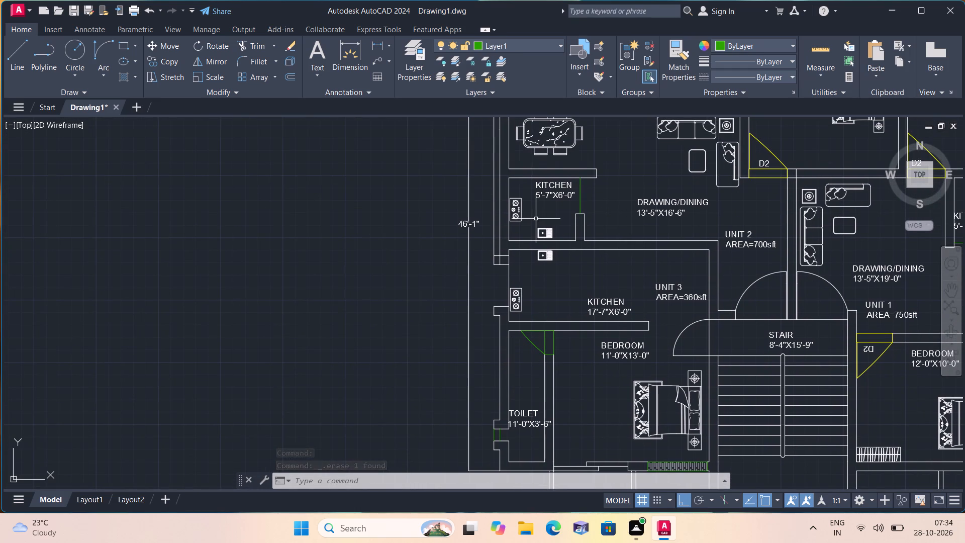
pyautogui.press('l')
pyautogui.press('space')
pyautogui.scroll(1, 483, 276)
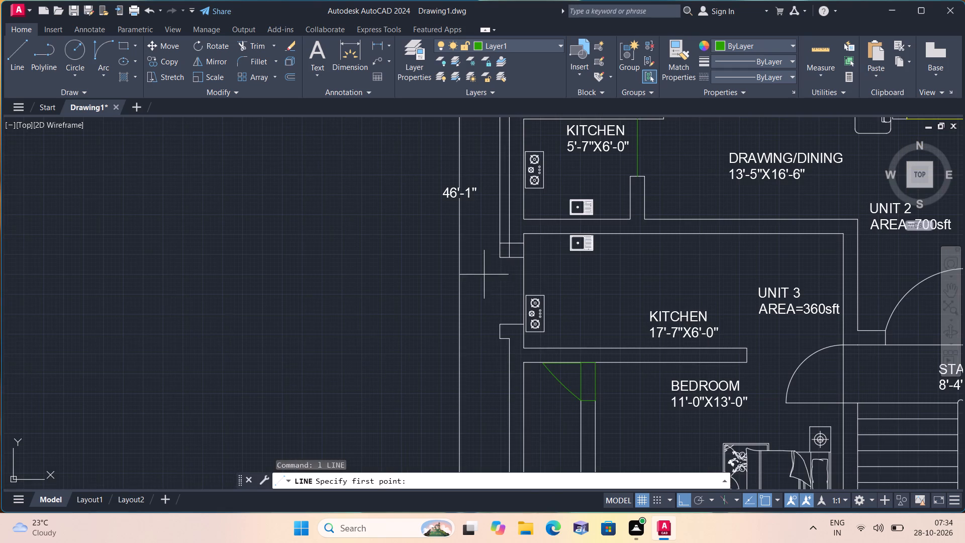
pyautogui.click(499, 258)
pyautogui.click(496, 323)
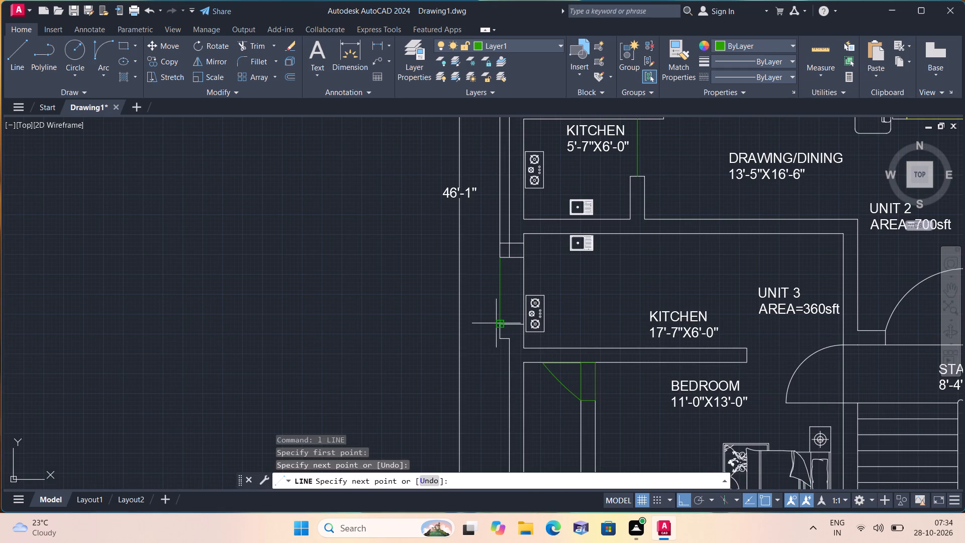
pyautogui.press('space')
# Draw a second vertical Layer1 line across Unit 3 kitchen's west opening, in line with the outer wall face.
pyautogui.scroll(1, 522, 280)
pyautogui.press('space')
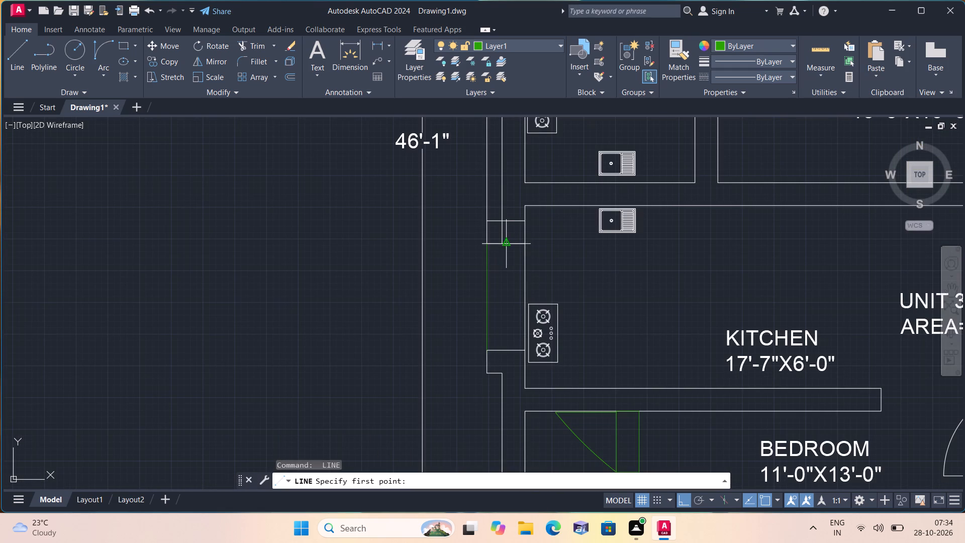
pyautogui.click(498, 243)
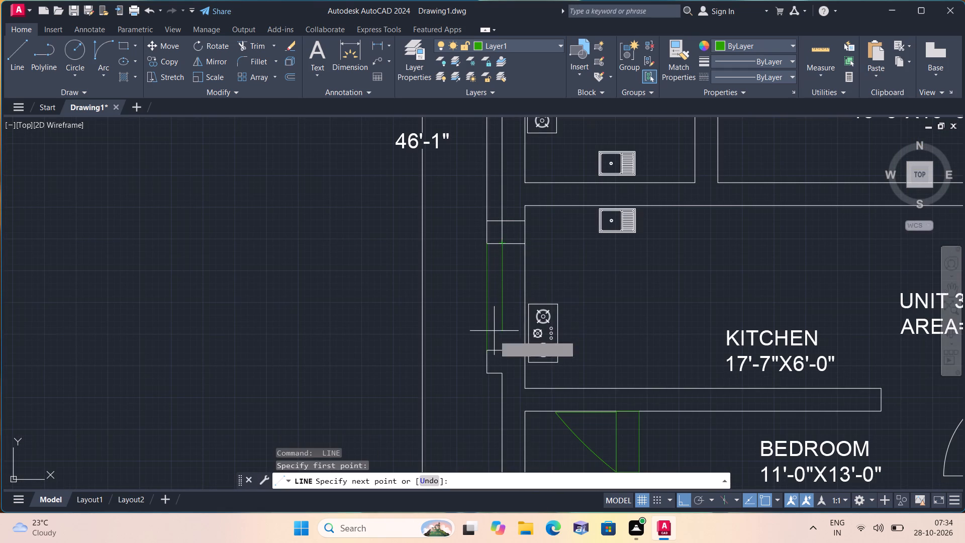
pyautogui.click(499, 349)
pyautogui.press('space')
# Hatch the strips between the green window lines in the west toilet opening and Unit 3 kitchen's west opening.
pyautogui.scroll(-2, 530, 251)
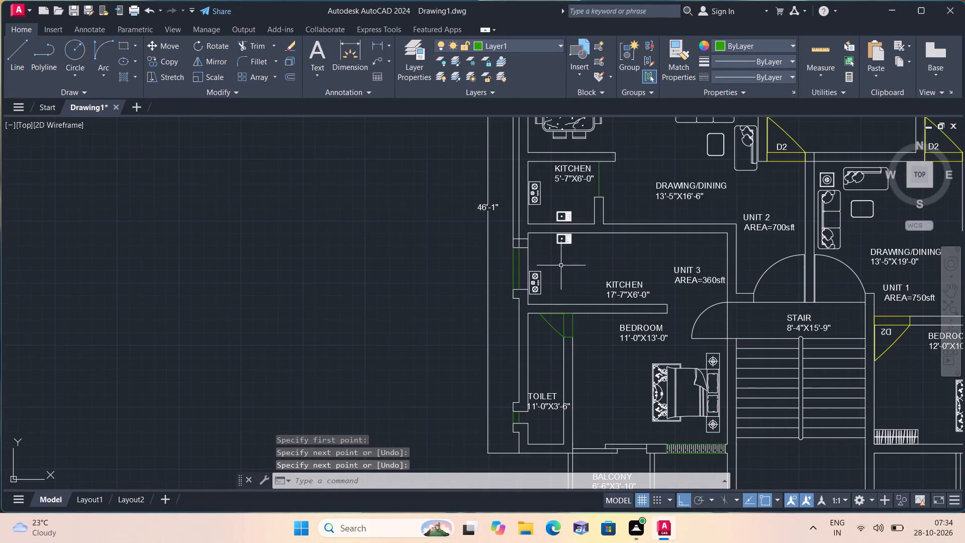
pyautogui.moveTo(569, 271); pyautogui.dragTo(560, 238, button='middle')
pyautogui.press('h')
pyautogui.press('space')
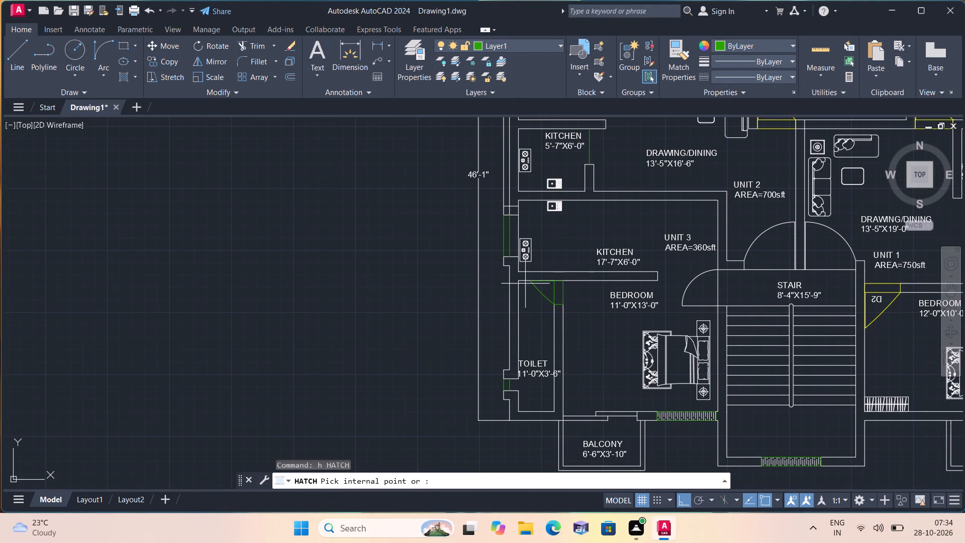
pyautogui.scroll(2, 491, 402)
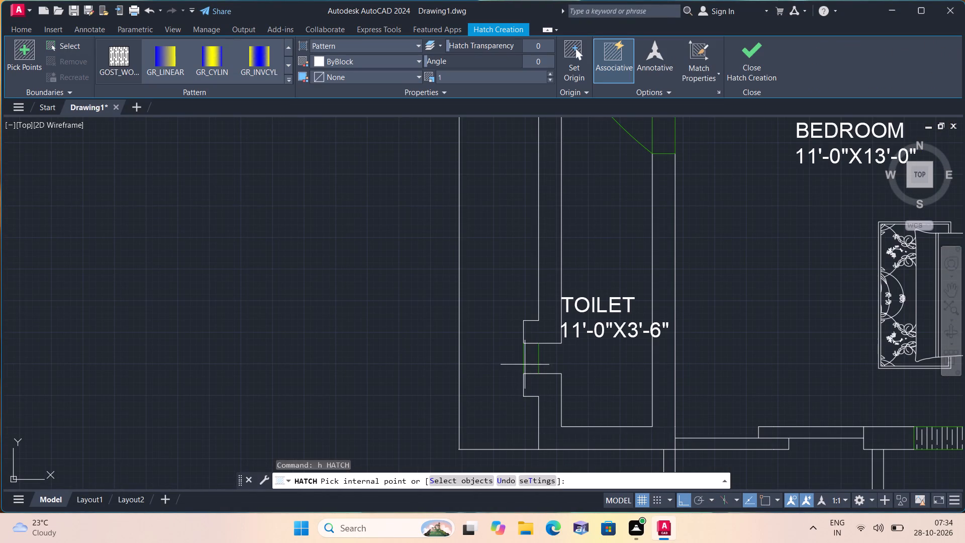
pyautogui.click(525, 364)
pyautogui.scroll(-1, 525, 350)
pyautogui.moveTo(509, 275); pyautogui.dragTo(509, 419, button='middle')
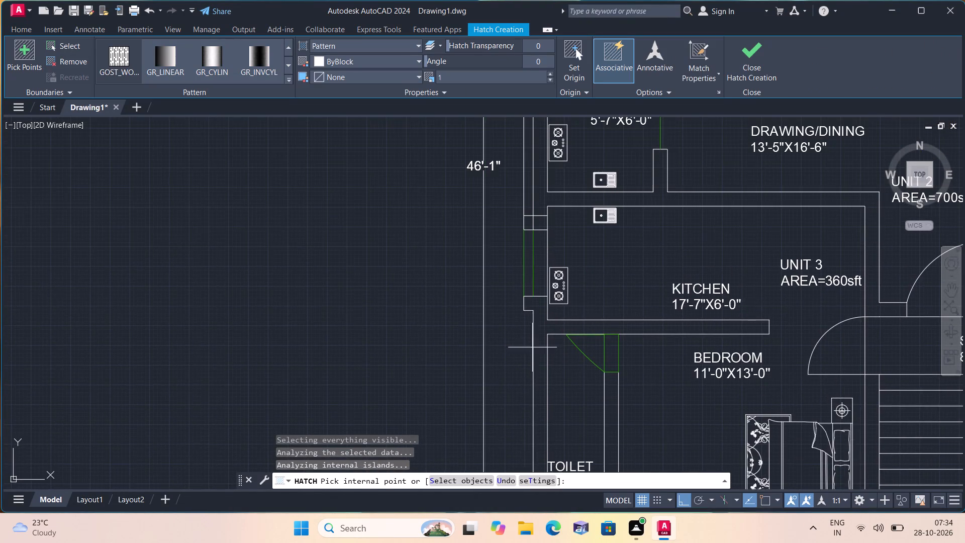
pyautogui.scroll(1, 534, 295)
pyautogui.click(526, 266)
pyautogui.press('space')
# On layer 0, outline a projection from Unit 2 kitchen's southwest corner: 6" up, west to the outer guide line, 9" up, back to the inner wall.
pyautogui.scroll(-1, 527, 262)
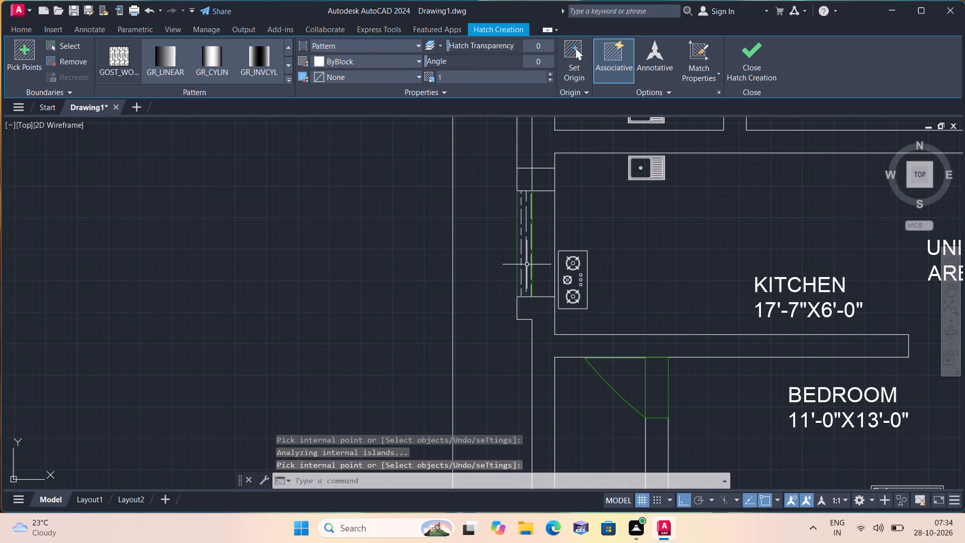
pyautogui.scroll(-1, 529, 258)
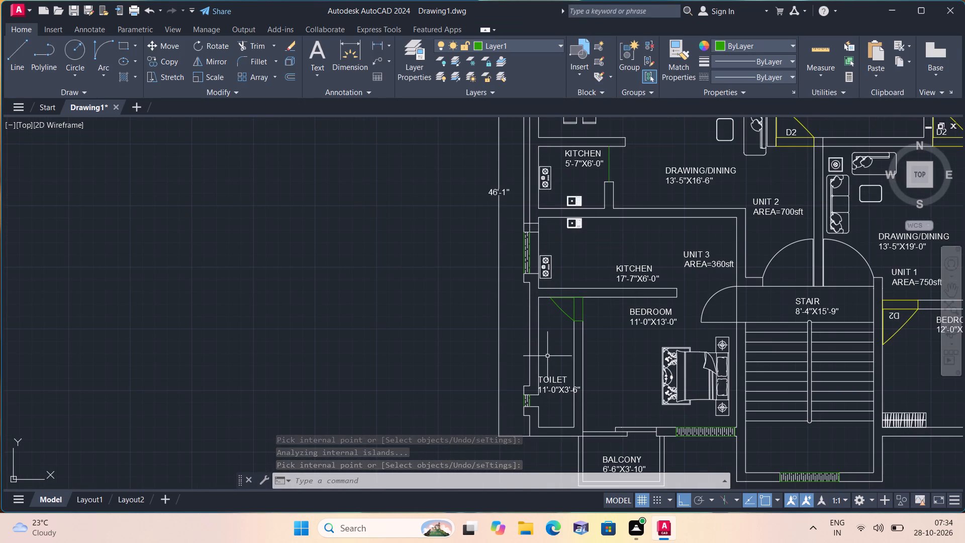
pyautogui.moveTo(543, 267); pyautogui.dragTo(525, 363, button='middle')
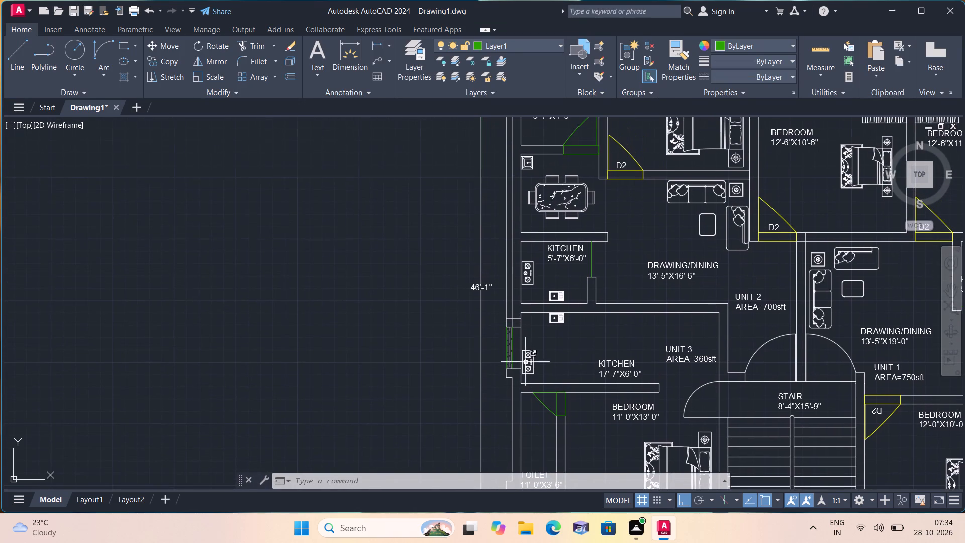
pyautogui.scroll(1, 520, 323)
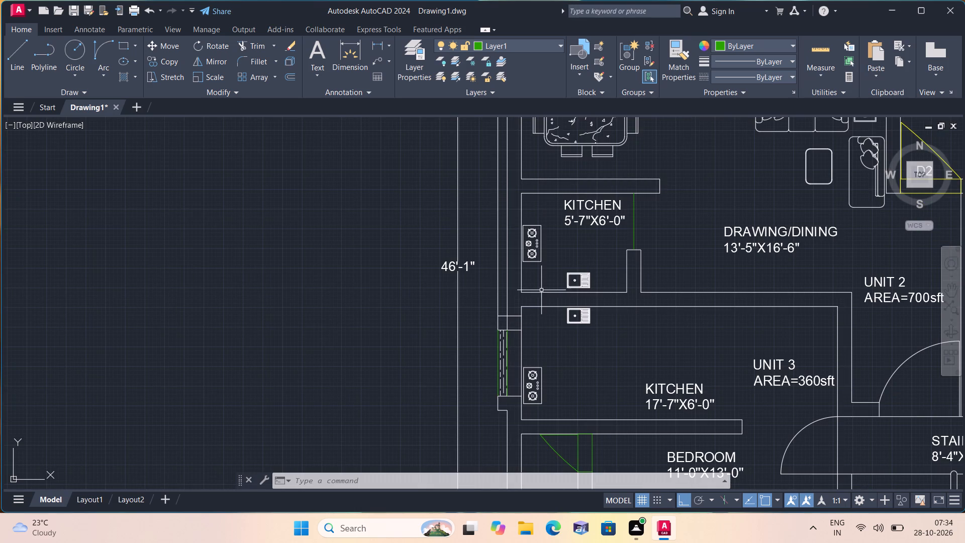
pyautogui.click(520, 40)
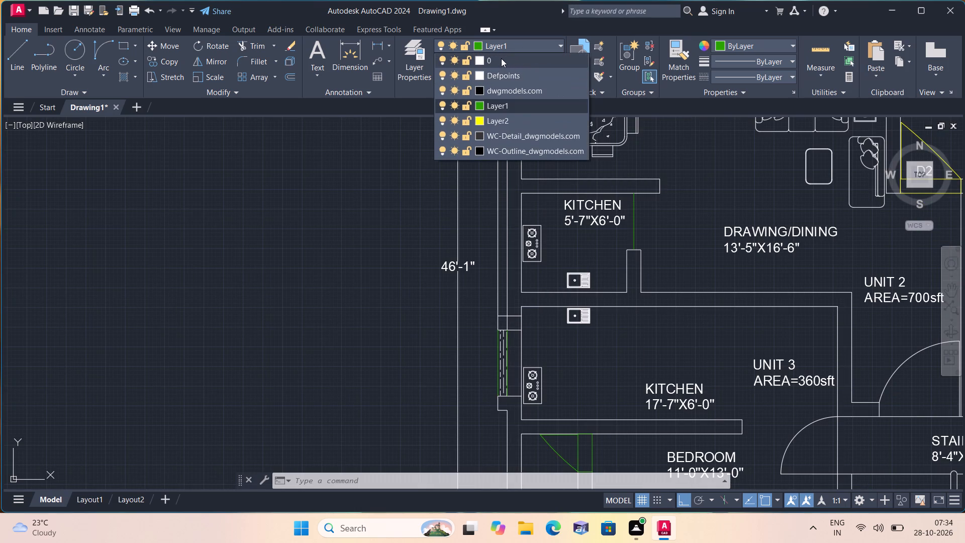
pyautogui.click(501, 58)
pyautogui.write('l')
pyautogui.press('space')
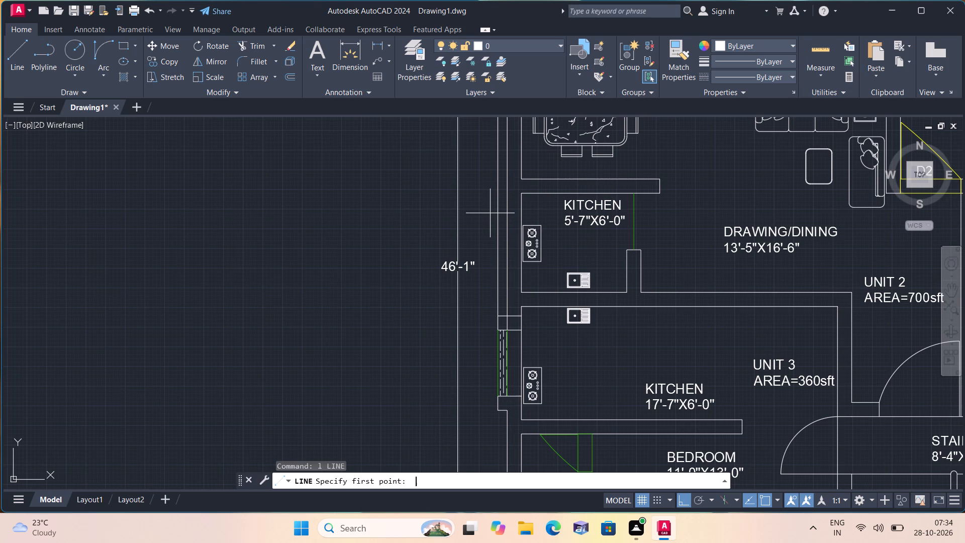
pyautogui.scroll(1, 518, 289)
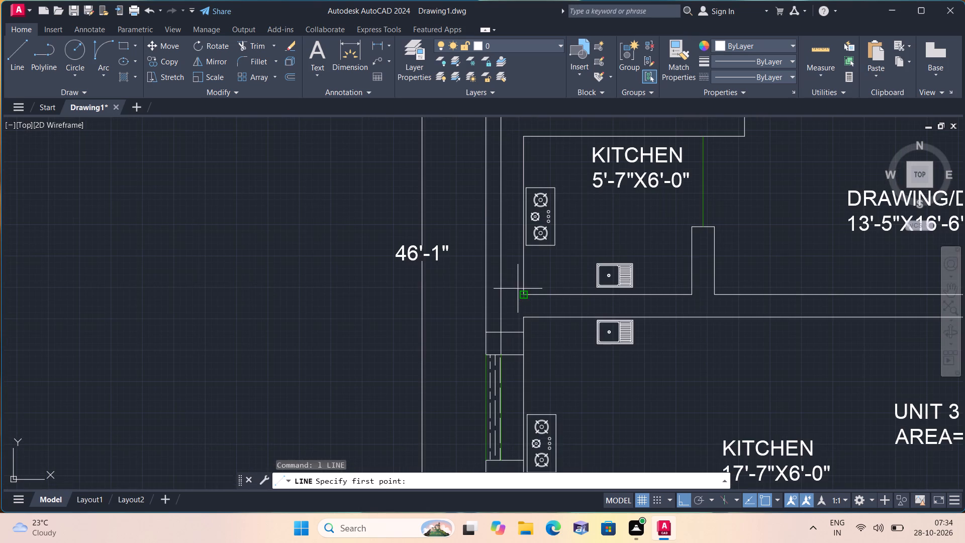
pyautogui.click(524, 295)
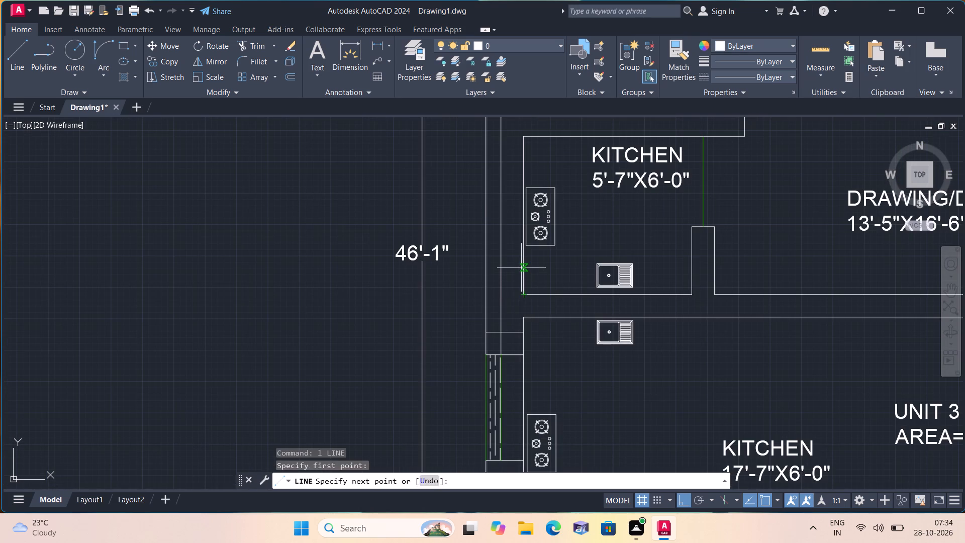
pyautogui.write('6"')
pyautogui.press('space')
pyautogui.scroll(1, 490, 273)
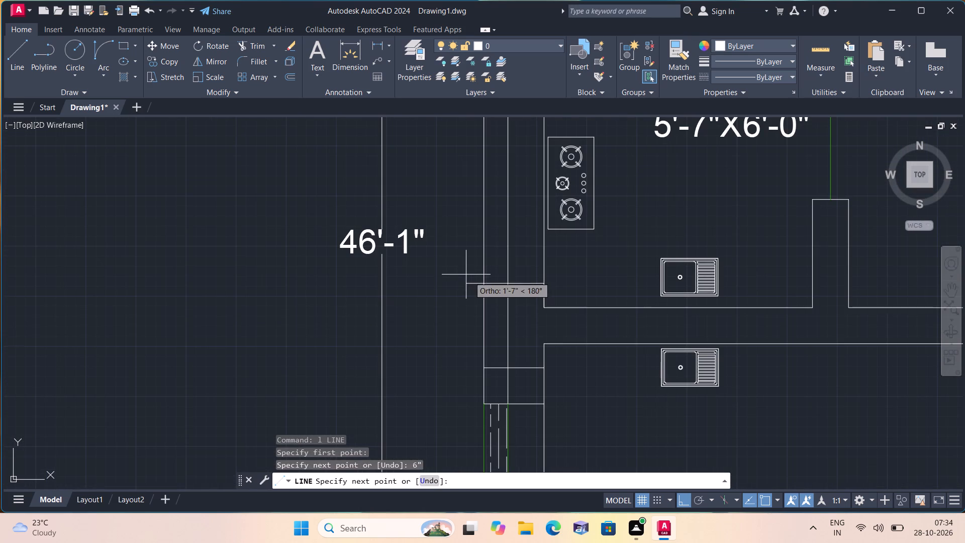
pyautogui.click(481, 282)
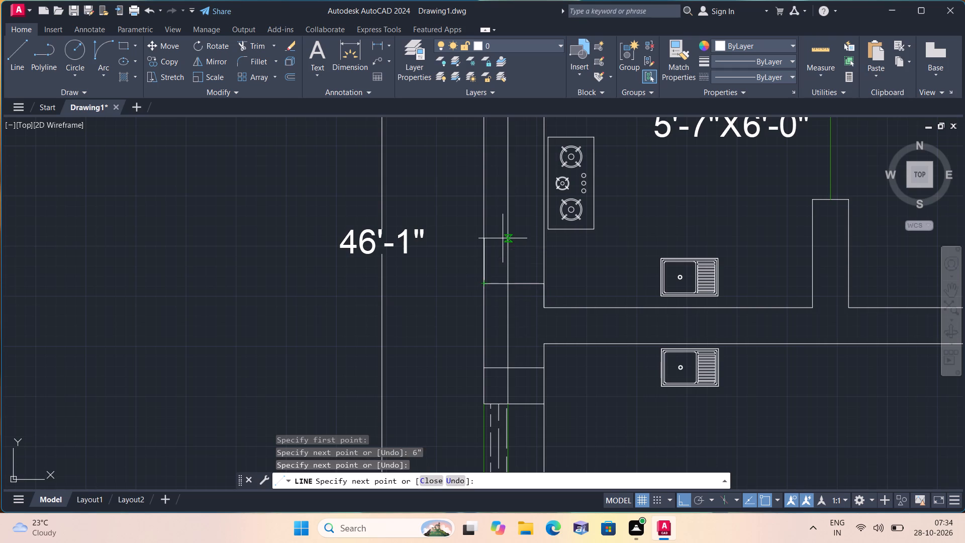
pyautogui.write('9"')
pyautogui.press('space')
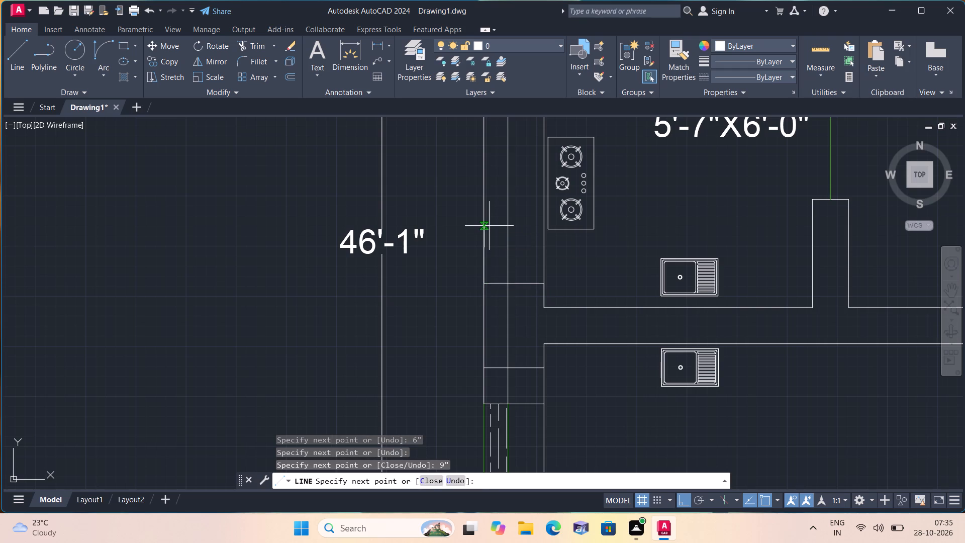
pyautogui.click(543, 247)
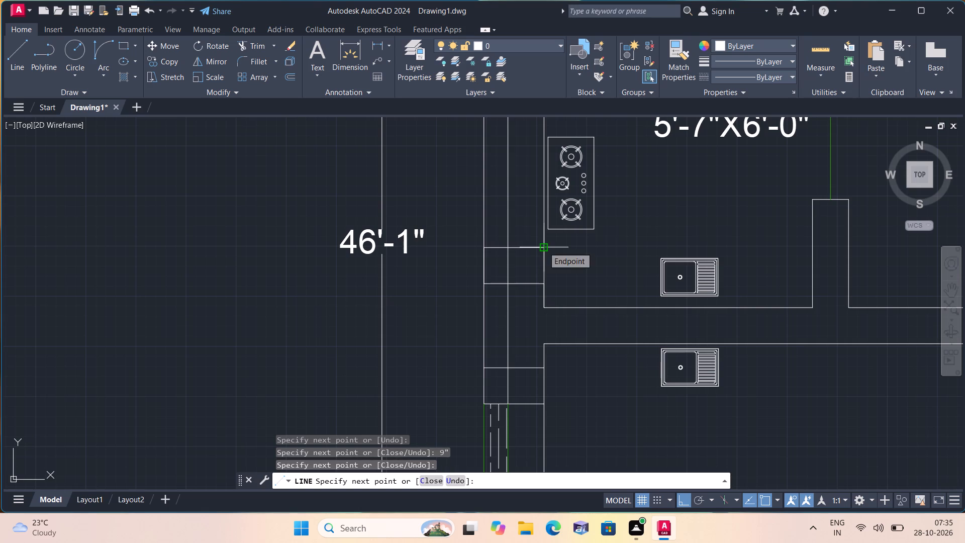
pyautogui.press('space')
# Trim the wall line inside Unit 2 kitchen's new projection and the part of its lower edge crossing the wall.
pyautogui.write('trim')
pyautogui.press('space')
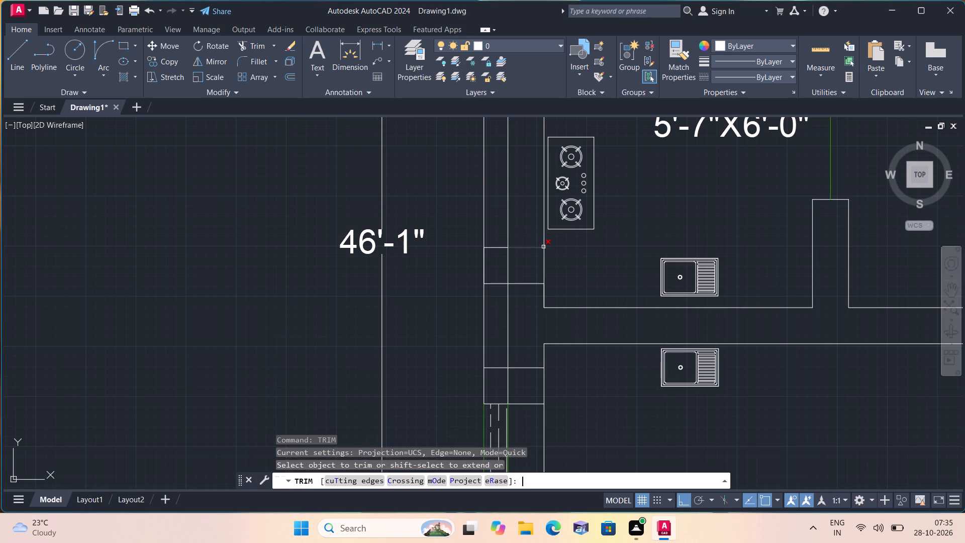
pyautogui.scroll(1, 492, 257)
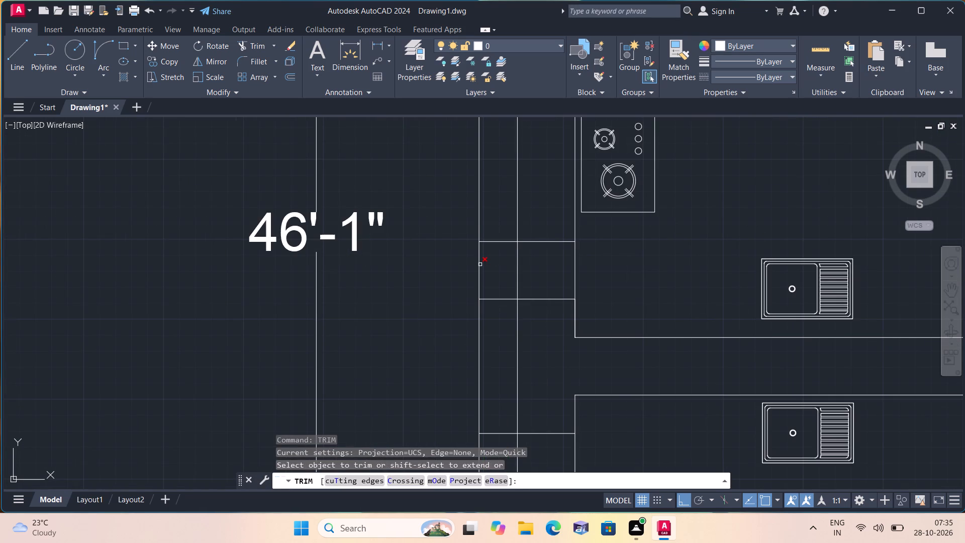
pyautogui.click(480, 265)
pyautogui.click(509, 268)
pyautogui.click(541, 268)
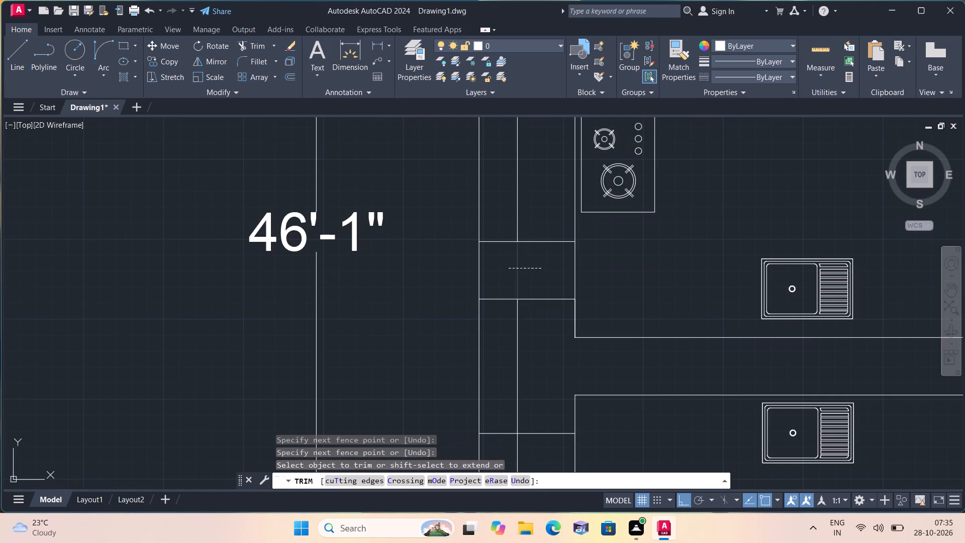
pyautogui.moveTo(541, 270); pyautogui.dragTo(549, 317)
pyautogui.scroll(-1, 550, 311)
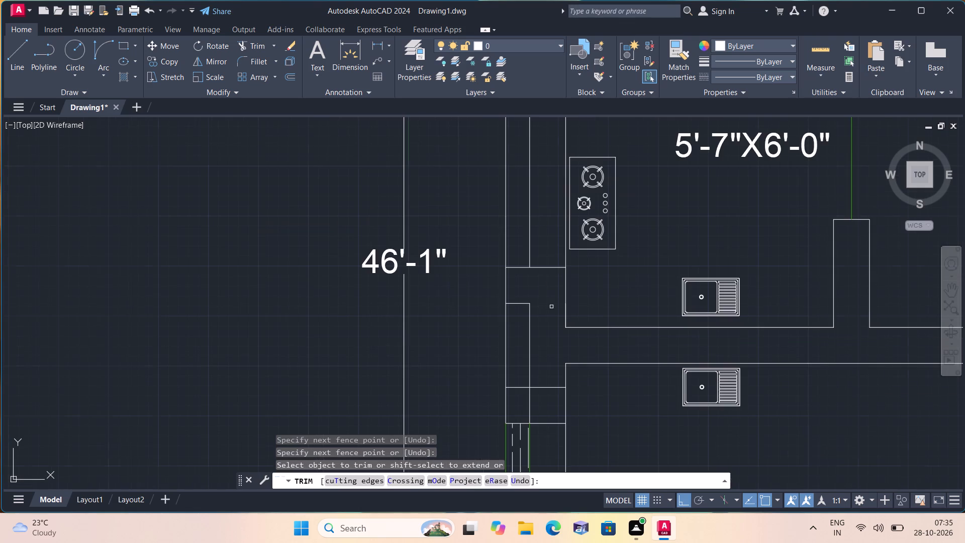
pyautogui.click(566, 311)
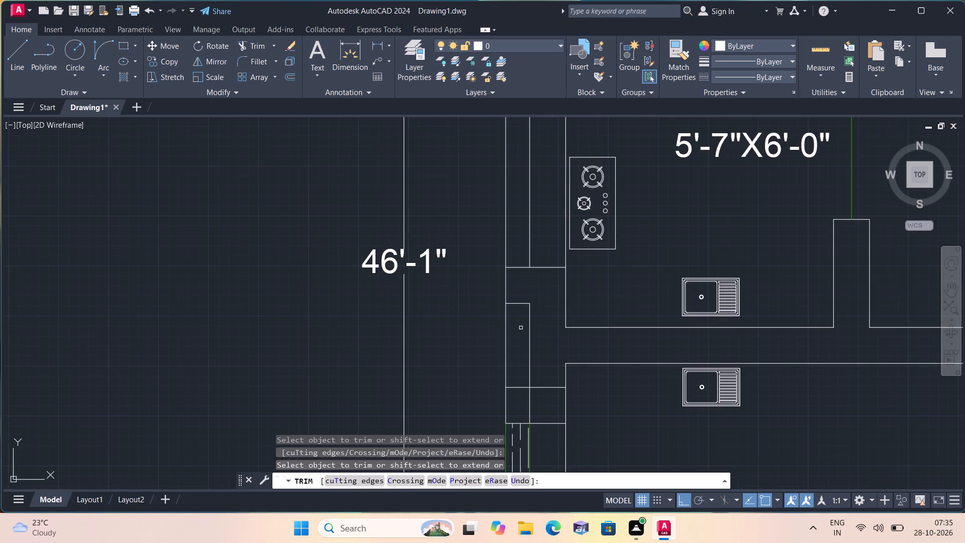
# Trim the outer guide line between the two kitchens' projections and the excess lines inside Unit 3 kitchen's upper projection.
pyautogui.click(518, 328)
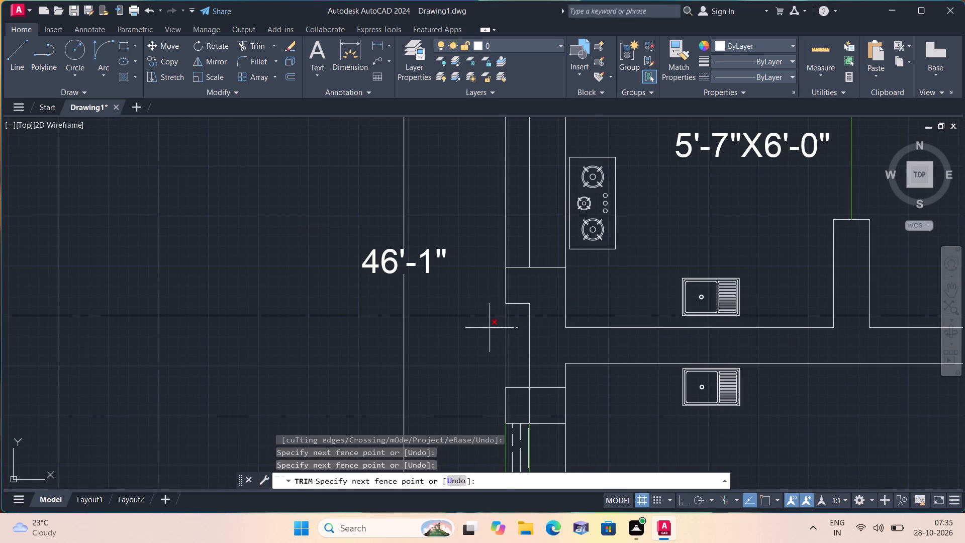
pyautogui.click(490, 328)
pyautogui.scroll(-1, 490, 326)
pyautogui.scroll(2, 514, 364)
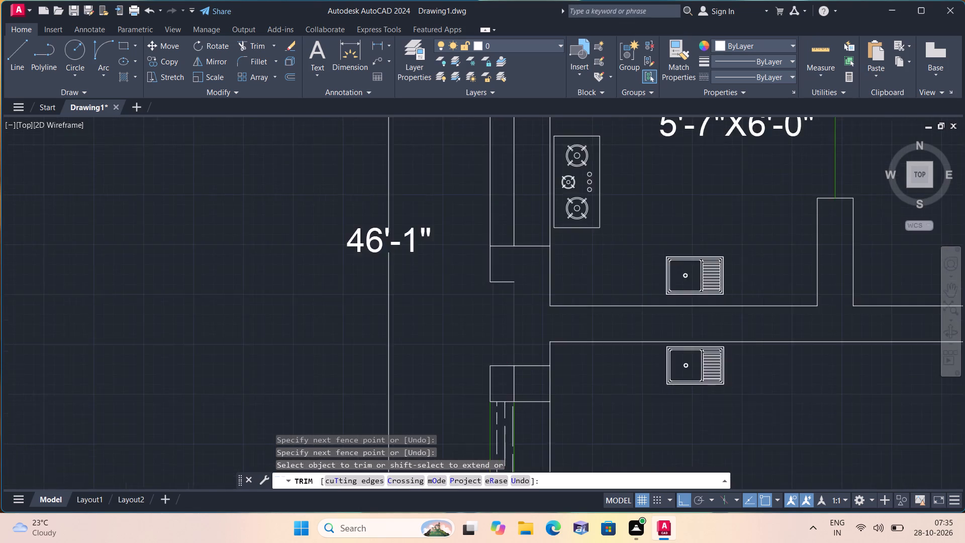
pyautogui.click(505, 397)
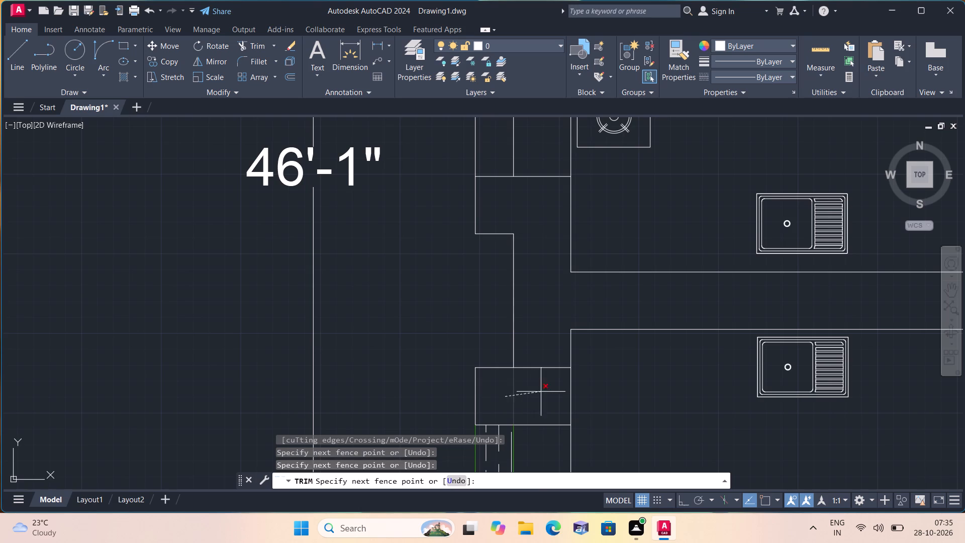
pyautogui.click(551, 352)
# Trim the inner wall line across Unit 3 kitchen's west window opening.
pyautogui.scroll(-2, 551, 351)
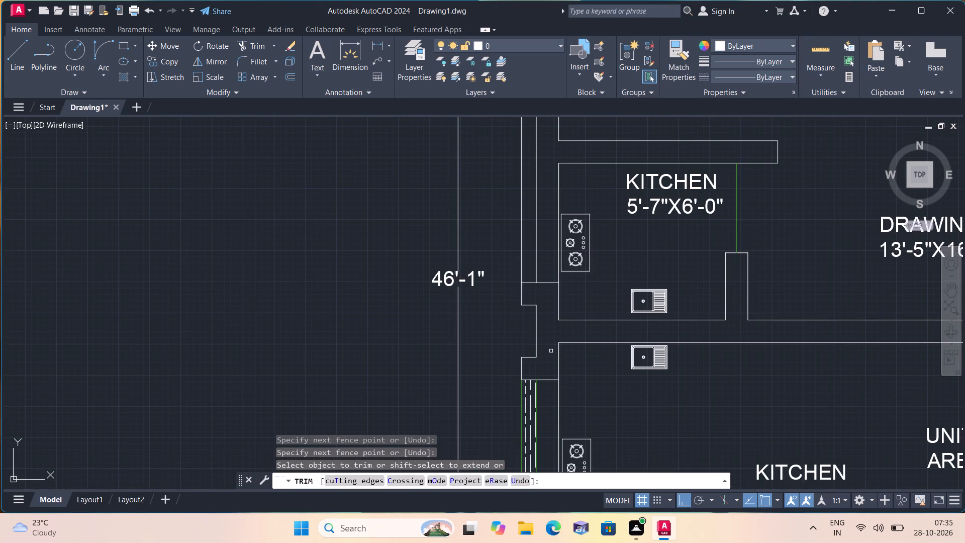
pyautogui.scroll(-1, 551, 351)
pyautogui.scroll(-1, 508, 334)
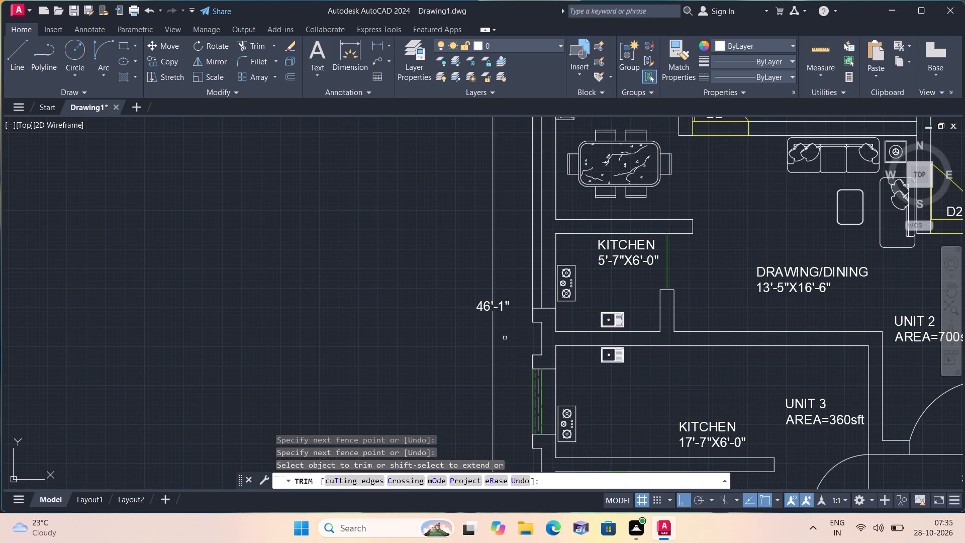
pyautogui.moveTo(394, 365); pyautogui.dragTo(394, 274, button='middle')
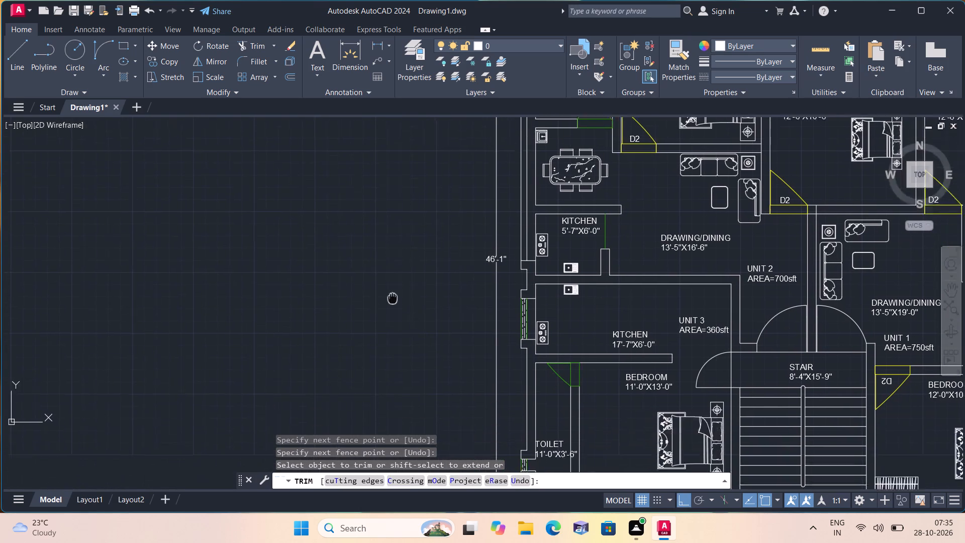
pyautogui.moveTo(394, 274); pyautogui.dragTo(394, 274, button='middle')
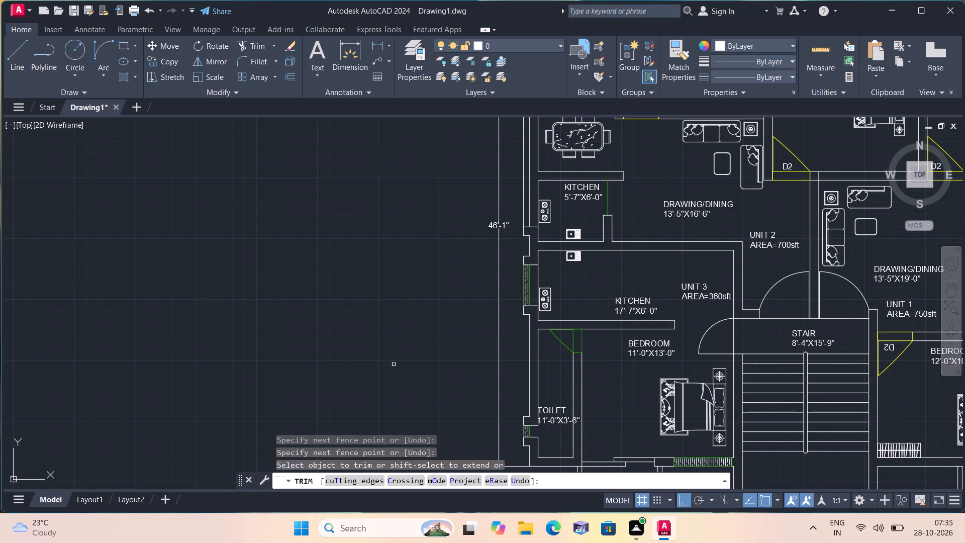
pyautogui.moveTo(390, 266); pyautogui.dragTo(359, 298, button='middle')
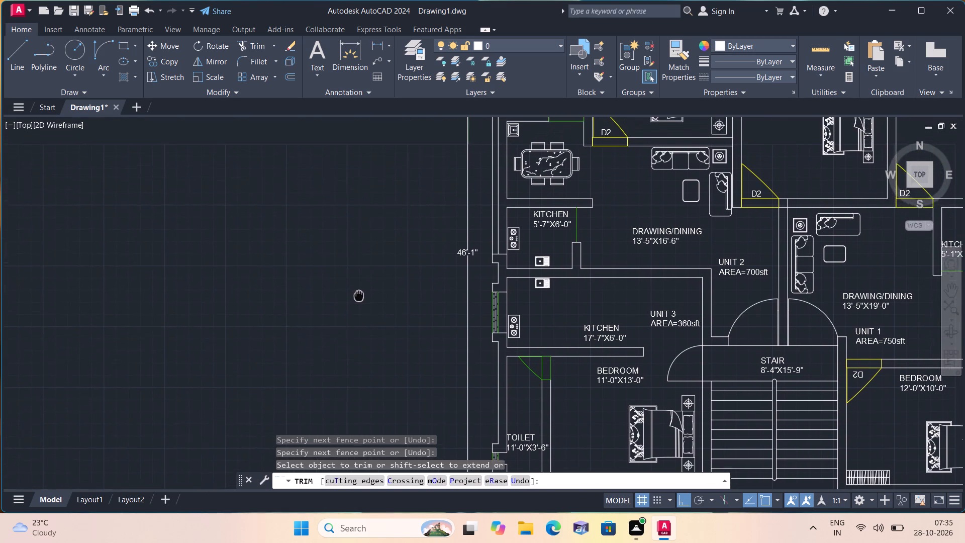
pyautogui.moveTo(359, 298); pyautogui.dragTo(360, 304, button='middle')
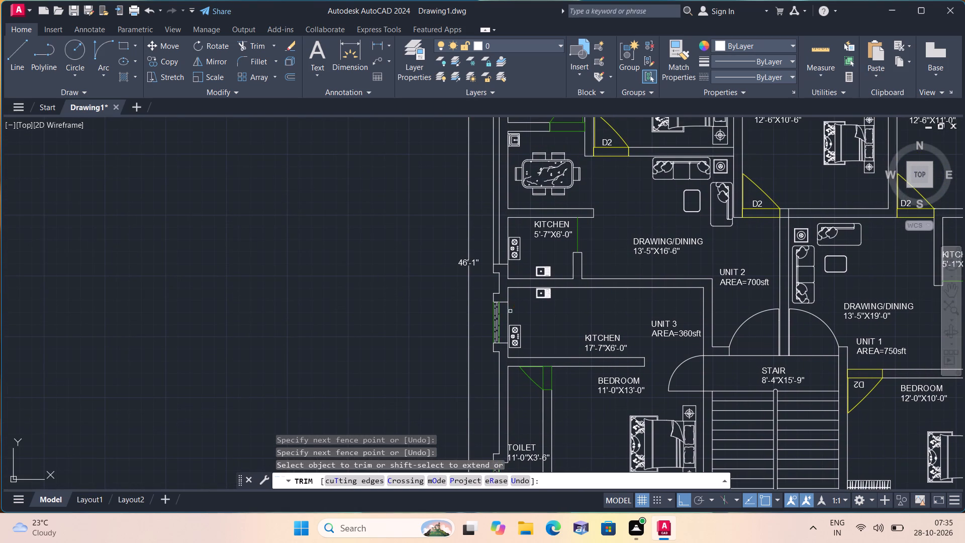
pyautogui.click(509, 312)
pyautogui.moveTo(510, 312); pyautogui.dragTo(499, 328, button='middle')
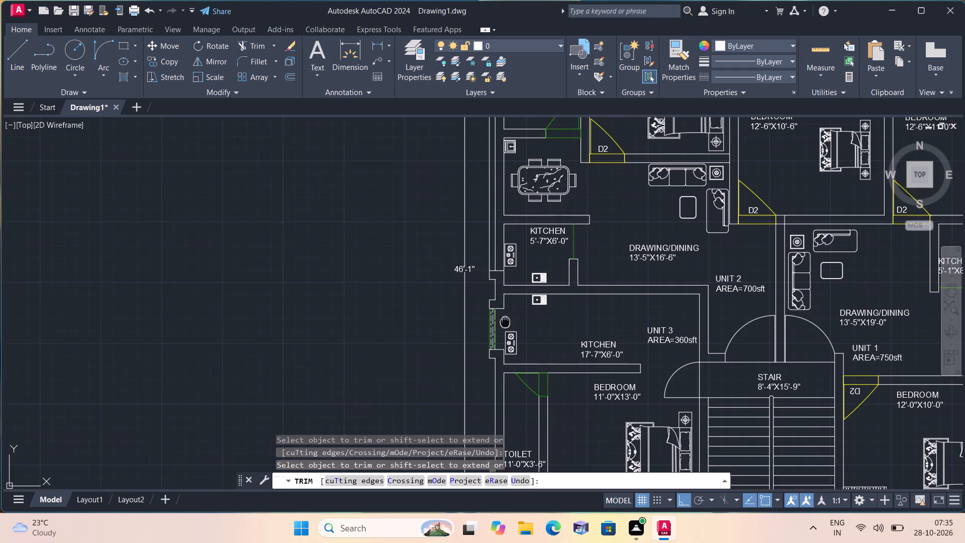
pyautogui.moveTo(499, 328); pyautogui.dragTo(498, 333, button='middle')
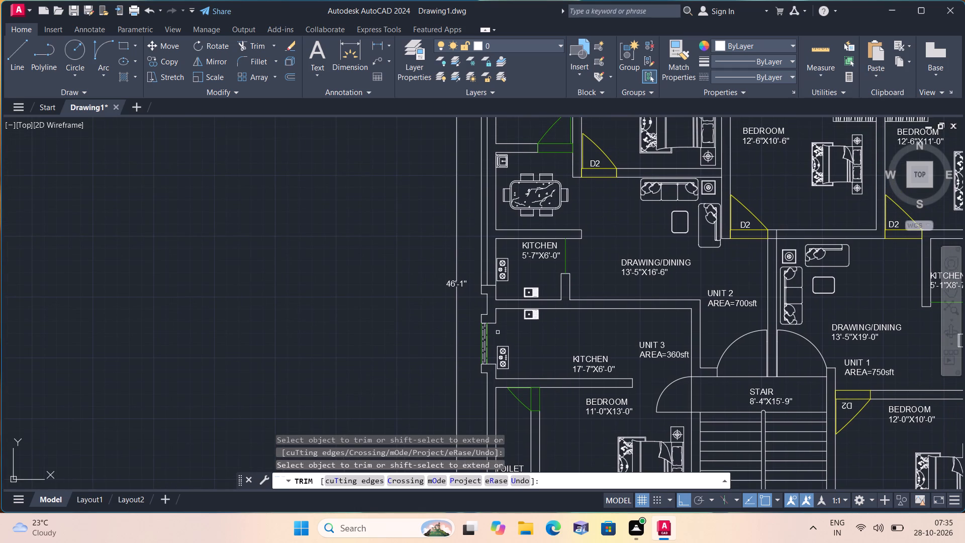
# Draw two lines continuing both edges of Unit 2 kitchen's north wall west to the outer guide line.
pyautogui.moveTo(498, 332); pyautogui.dragTo(474, 363, button='middle')
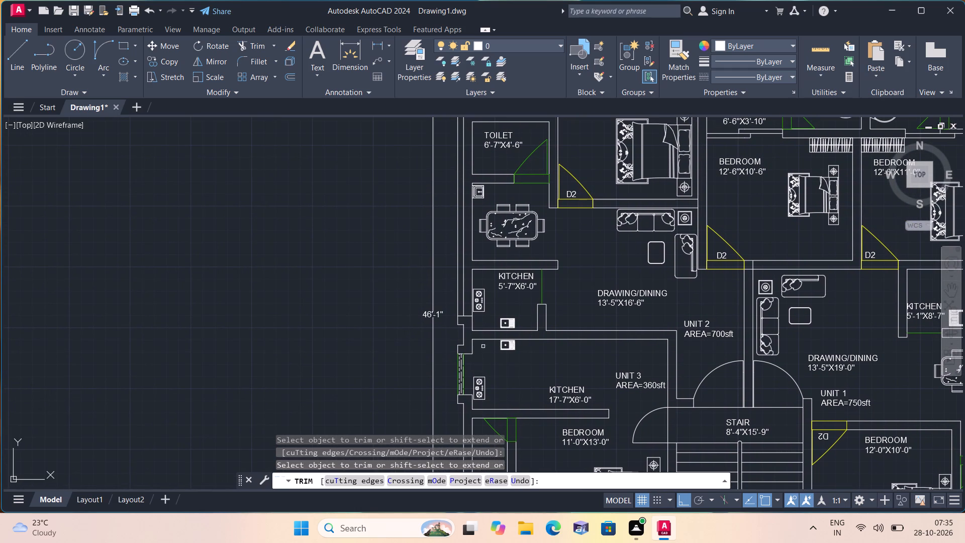
pyautogui.moveTo(352, 271); pyautogui.dragTo(318, 313, button='middle')
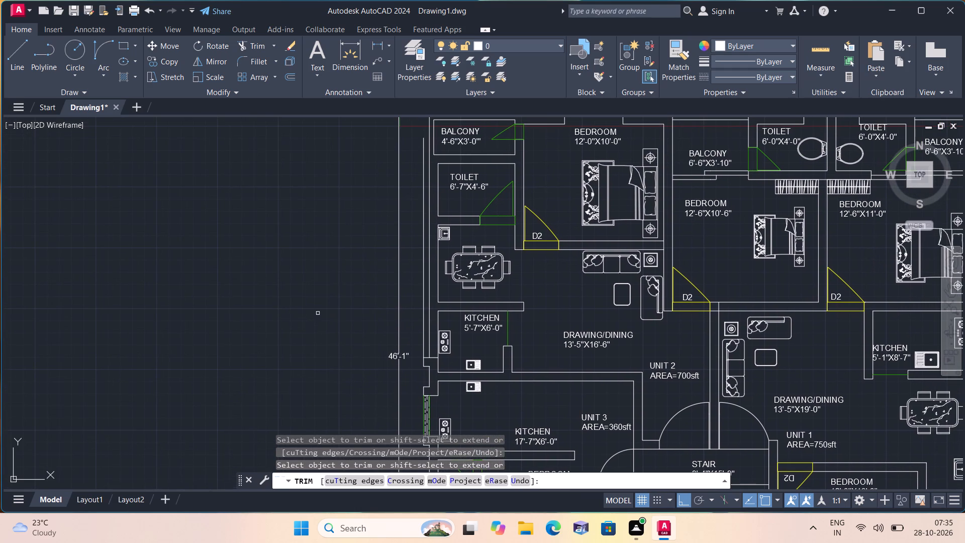
pyautogui.press('space')
pyautogui.write('l')
pyautogui.press('space')
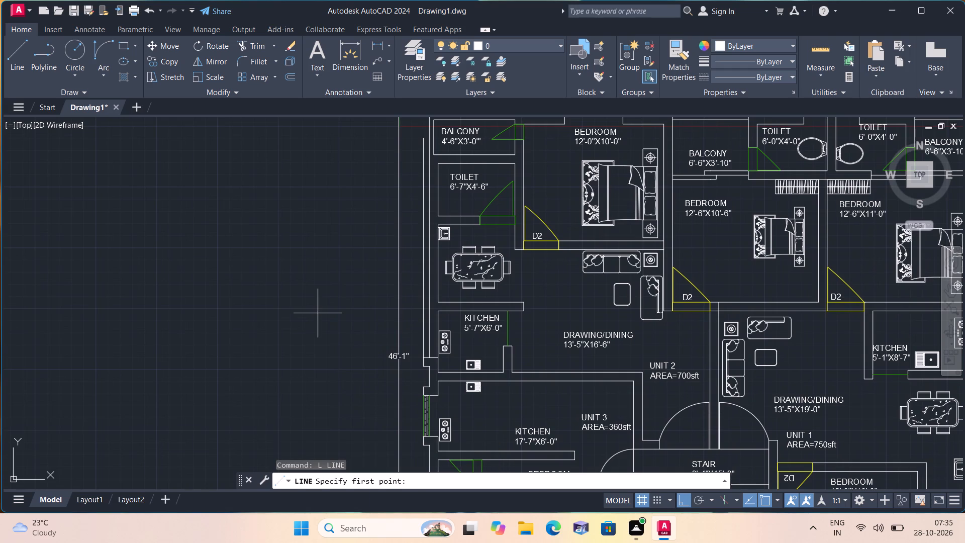
pyautogui.scroll(1, 405, 270)
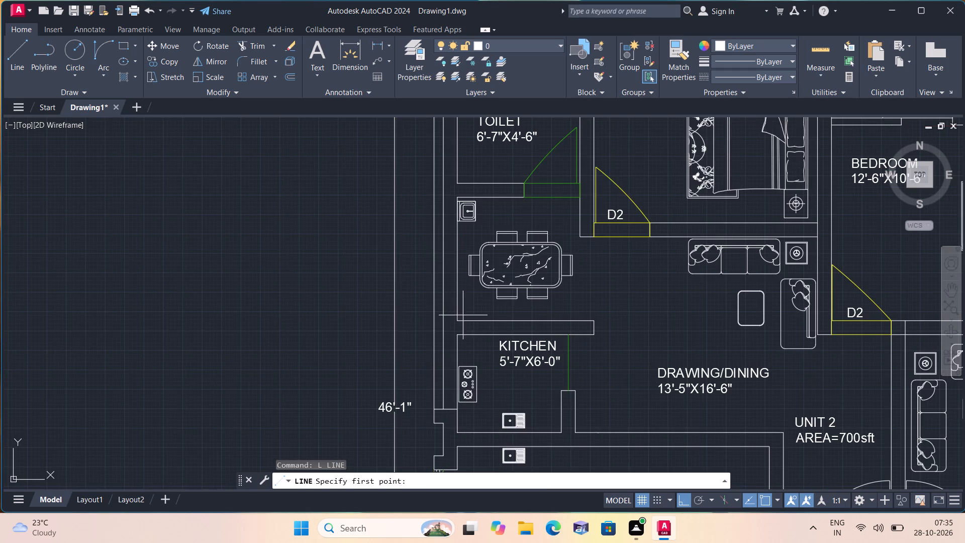
pyautogui.click(453, 332)
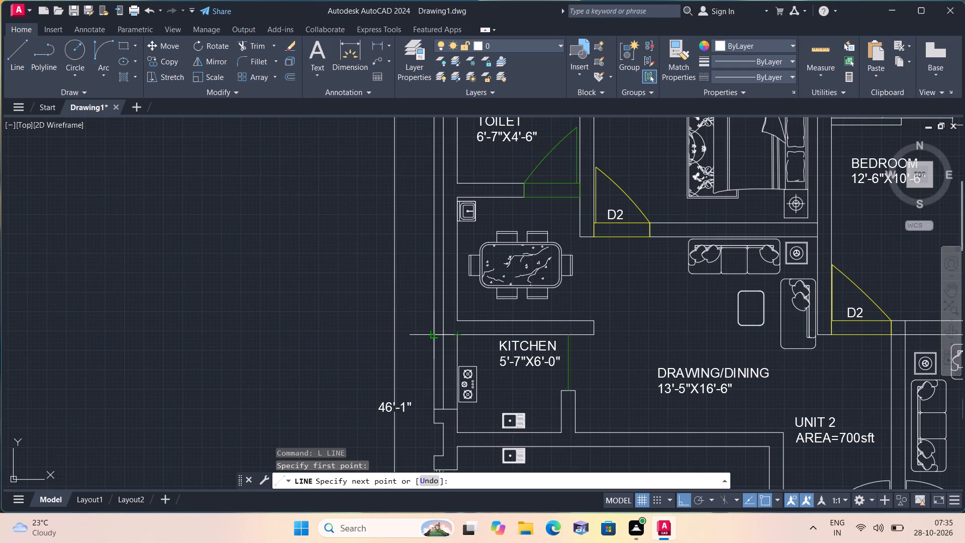
pyautogui.click(431, 332)
pyautogui.press('space')
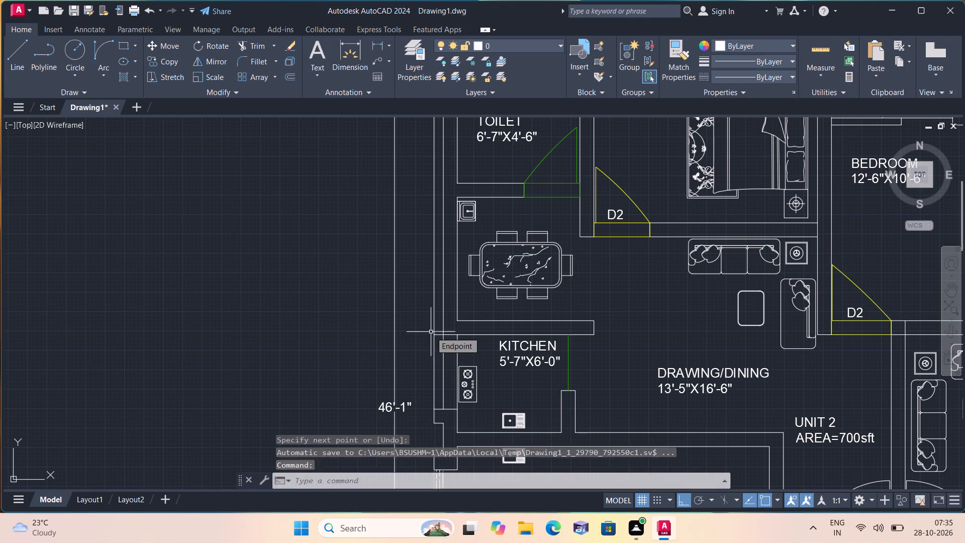
pyautogui.press('space')
pyautogui.scroll(1, 431, 332)
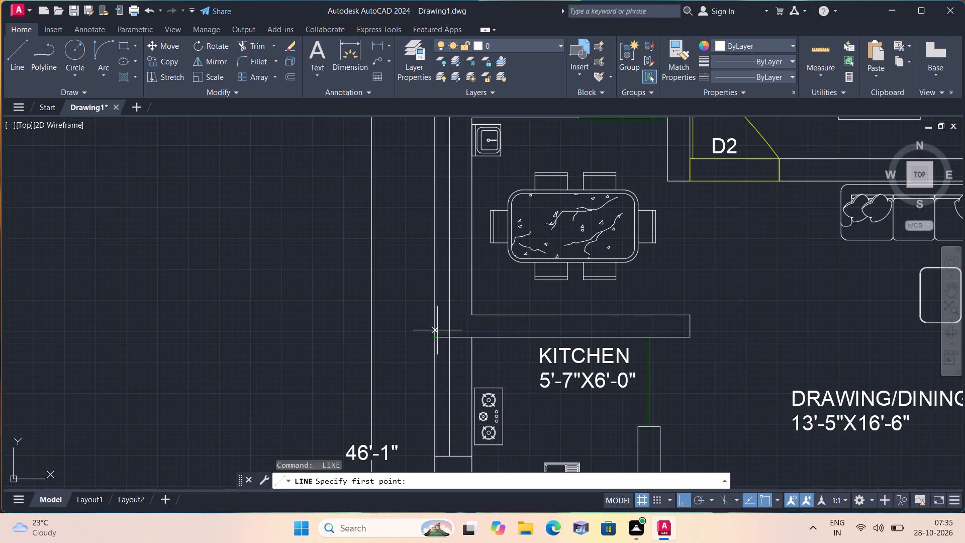
pyautogui.click(470, 317)
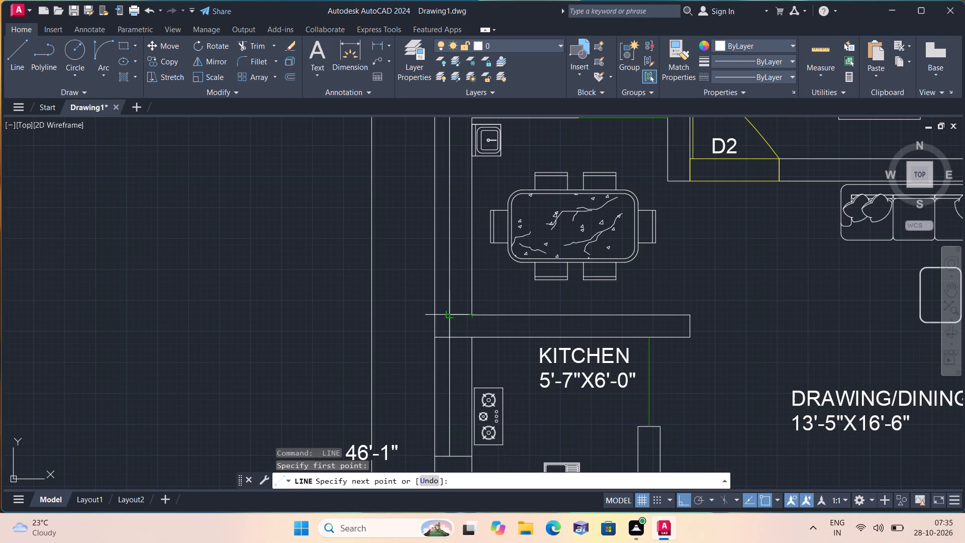
pyautogui.click(434, 317)
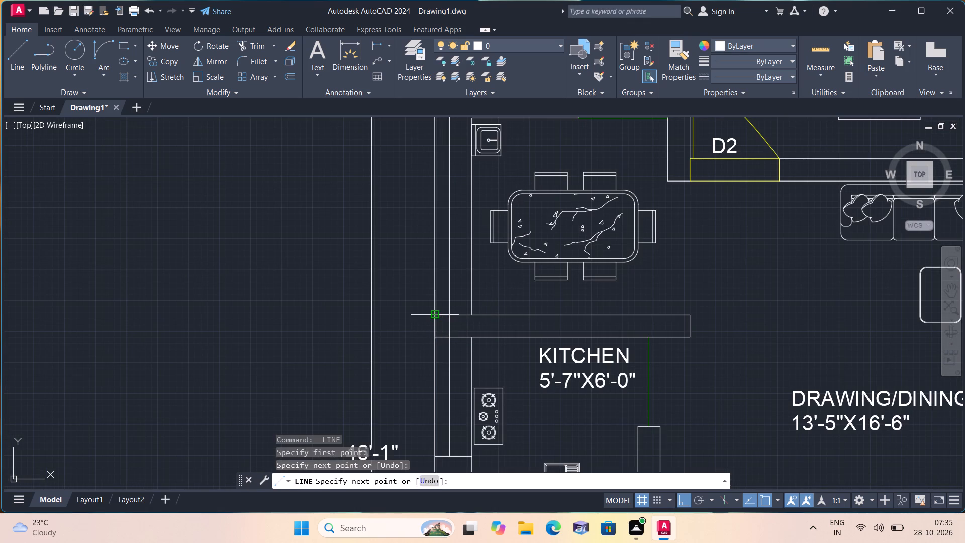
pyautogui.press('space')
# Outline a projection above Unit 2 kitchen's north wall: 1' up the inner wall, west to the outer guide line, 9" up, back to the inner wall.
pyautogui.press('space')
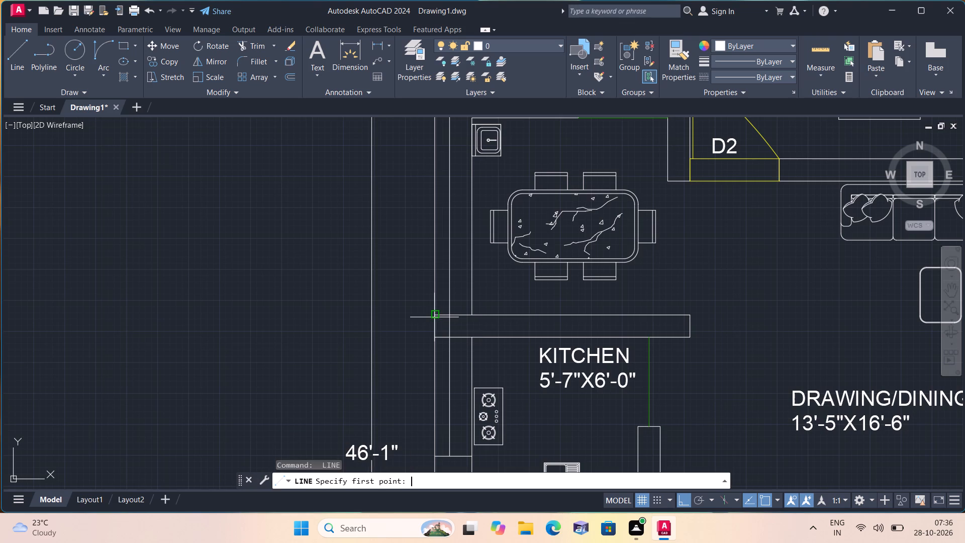
pyautogui.scroll(1, 463, 306)
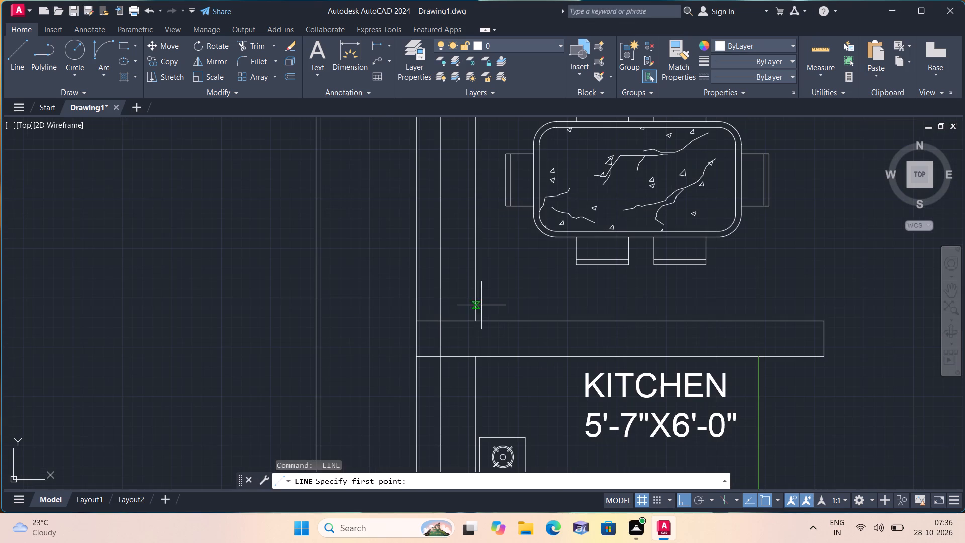
pyautogui.click(477, 320)
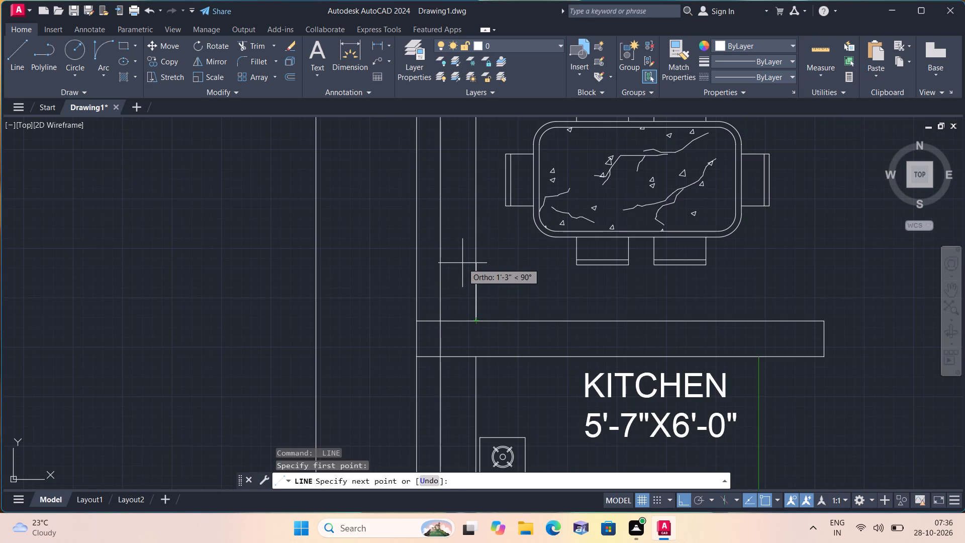
pyautogui.write("1'")
pyautogui.press('space')
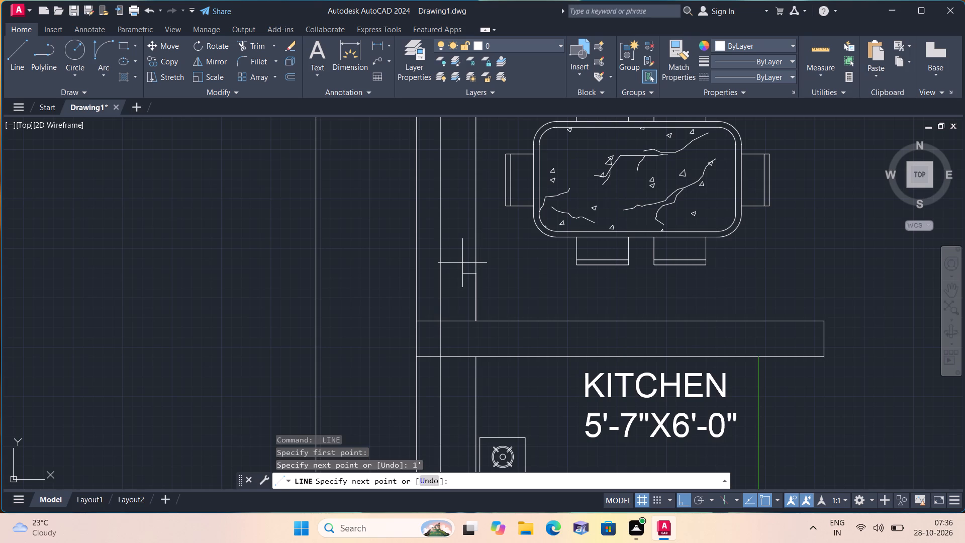
pyautogui.click(417, 276)
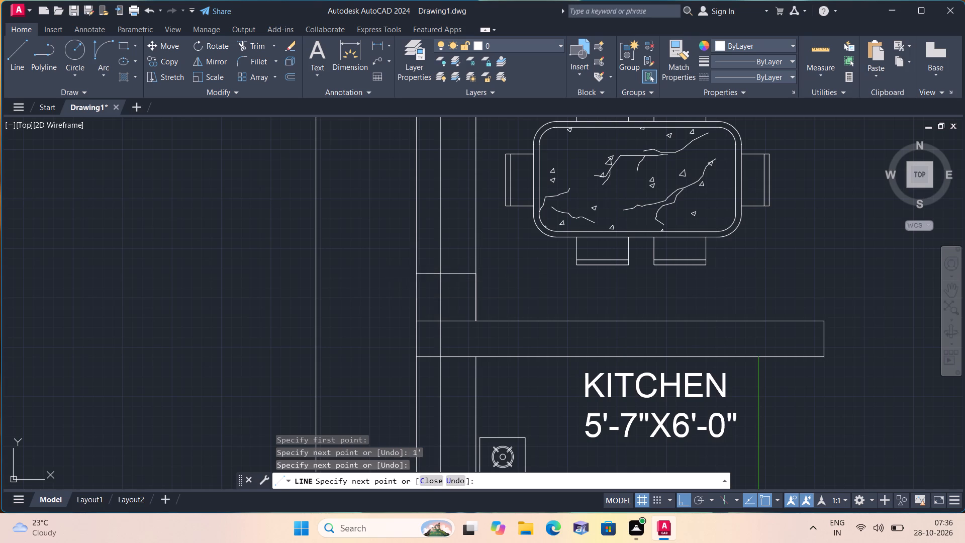
pyautogui.press('9')
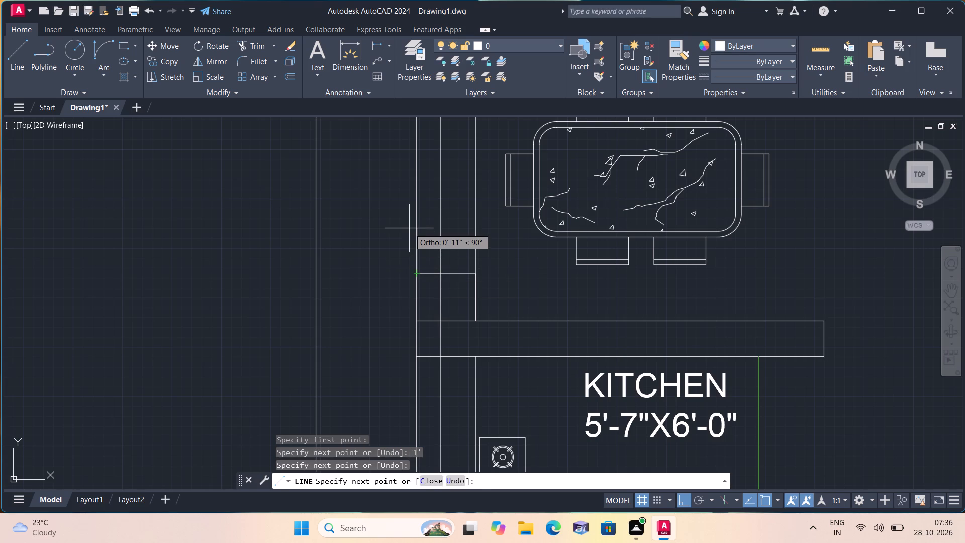
pyautogui.write('"')
pyautogui.press('space')
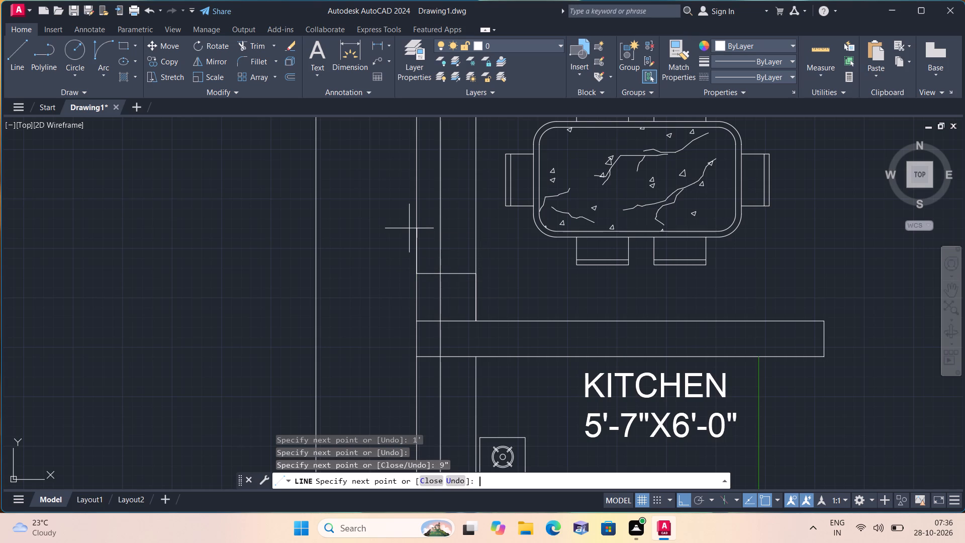
pyautogui.click(481, 238)
pyautogui.press('space')
# Trim the excess wall lines inside the new projection and kitchen north wall, plus the outer guide line between them.
pyautogui.write('trim')
pyautogui.press('space')
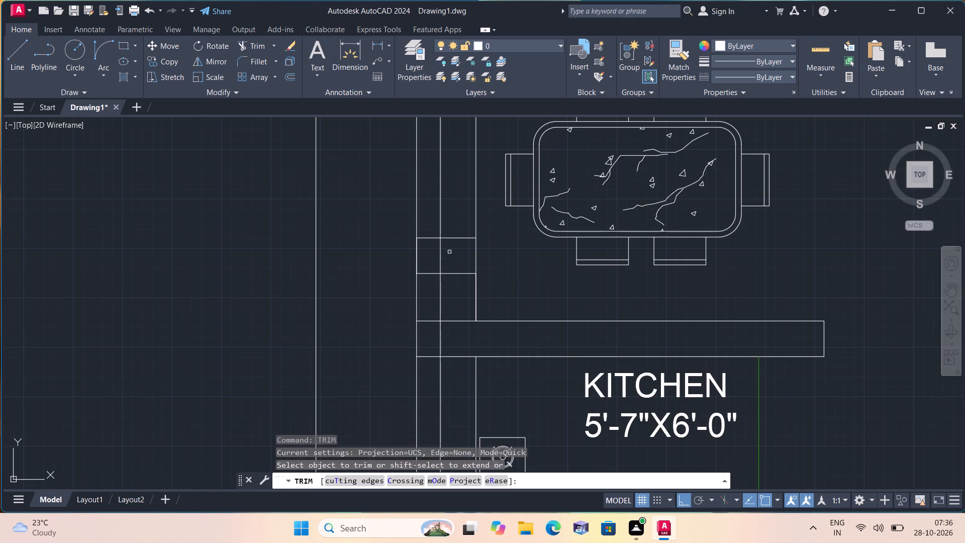
pyautogui.click(441, 251)
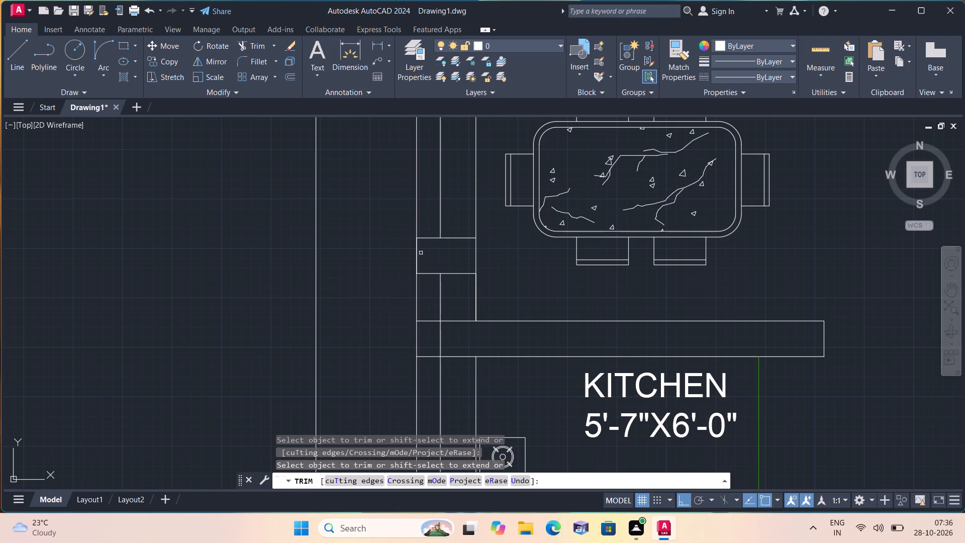
pyautogui.click(416, 257)
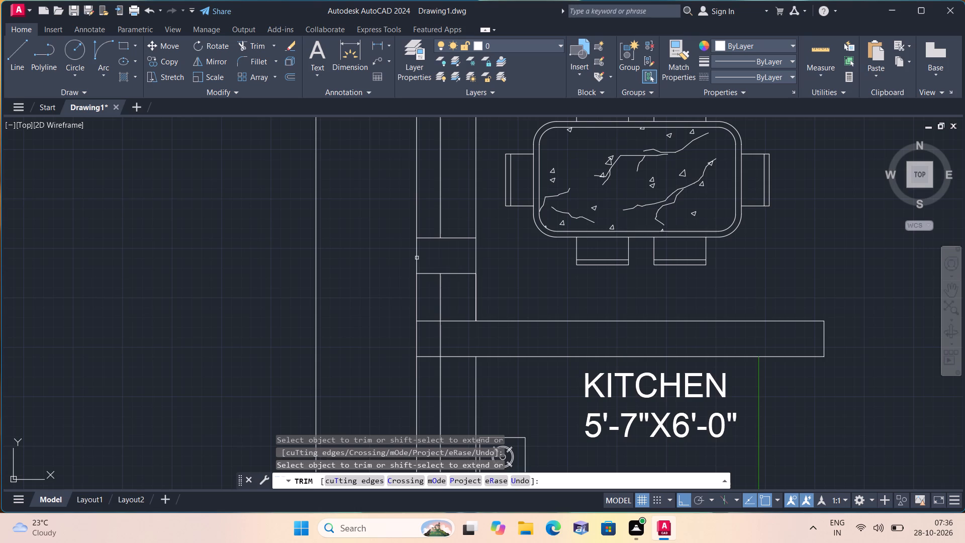
pyautogui.moveTo(450, 266); pyautogui.dragTo(453, 282)
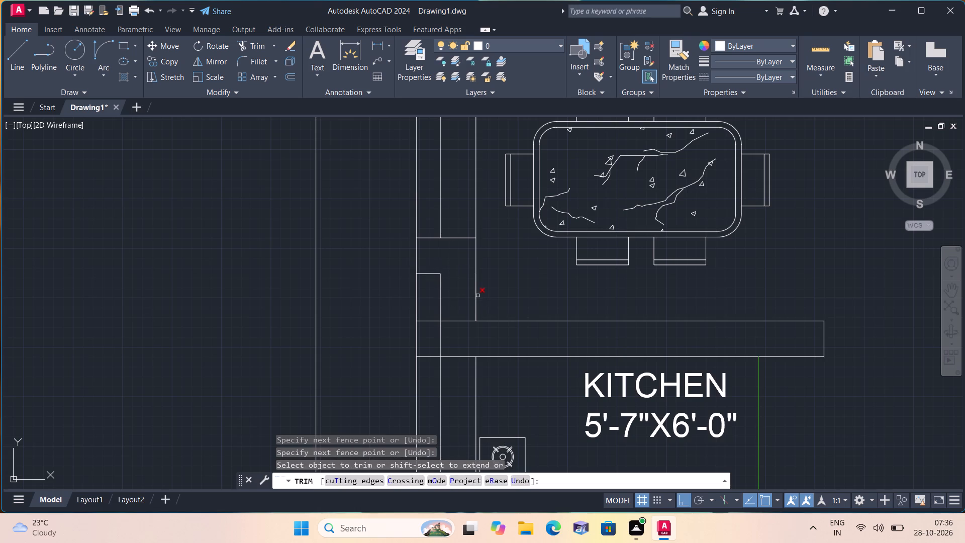
pyautogui.click(477, 296)
pyautogui.moveTo(447, 331); pyautogui.dragTo(441, 331)
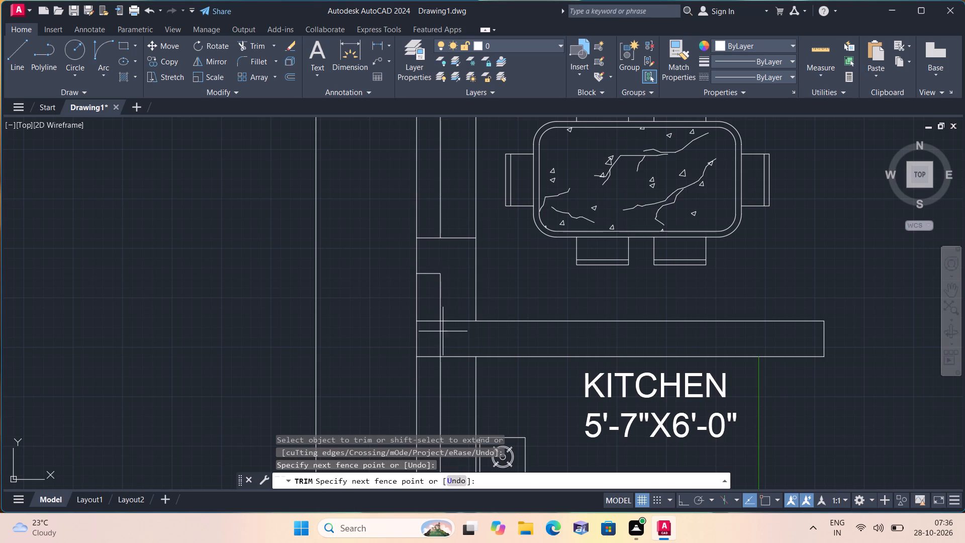
pyautogui.moveTo(441, 331); pyautogui.dragTo(433, 331)
pyautogui.moveTo(426, 299); pyautogui.dragTo(399, 298)
# Trim the inner, middle and outer wall lines across Unit 2 kitchen's west window opening.
pyautogui.scroll(-2, 400, 298)
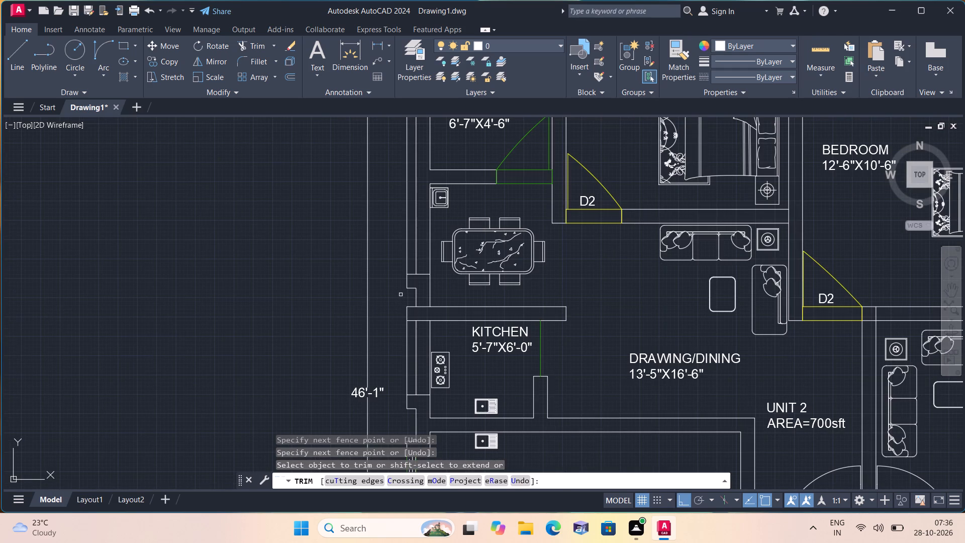
pyautogui.click(428, 333)
pyautogui.moveTo(430, 333); pyautogui.dragTo(427, 328, button='middle')
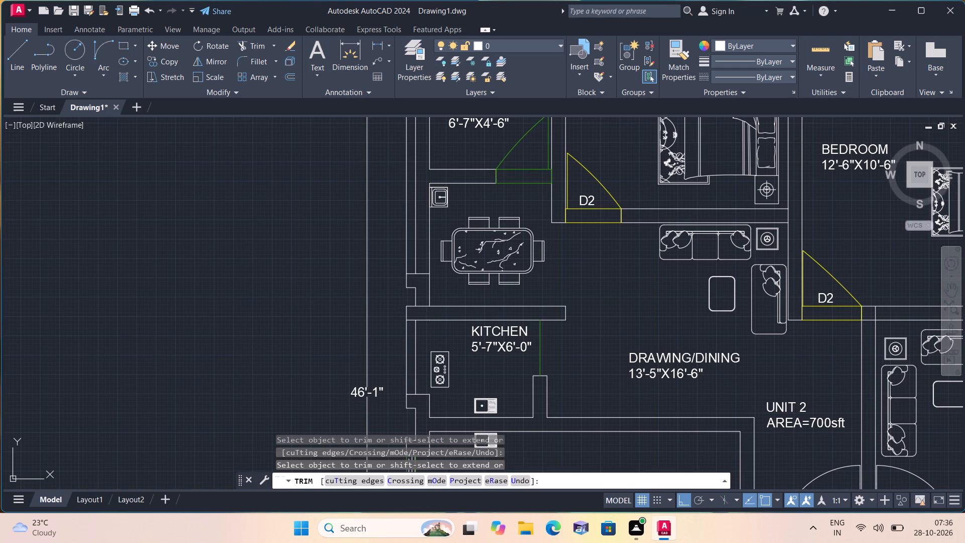
pyautogui.moveTo(427, 328); pyautogui.dragTo(421, 314, button='middle')
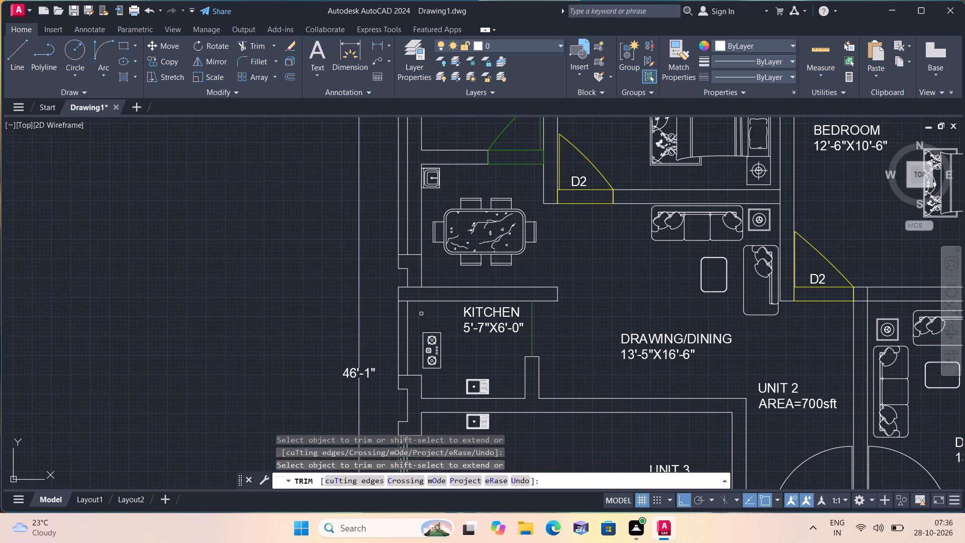
pyautogui.scroll(-1, 421, 314)
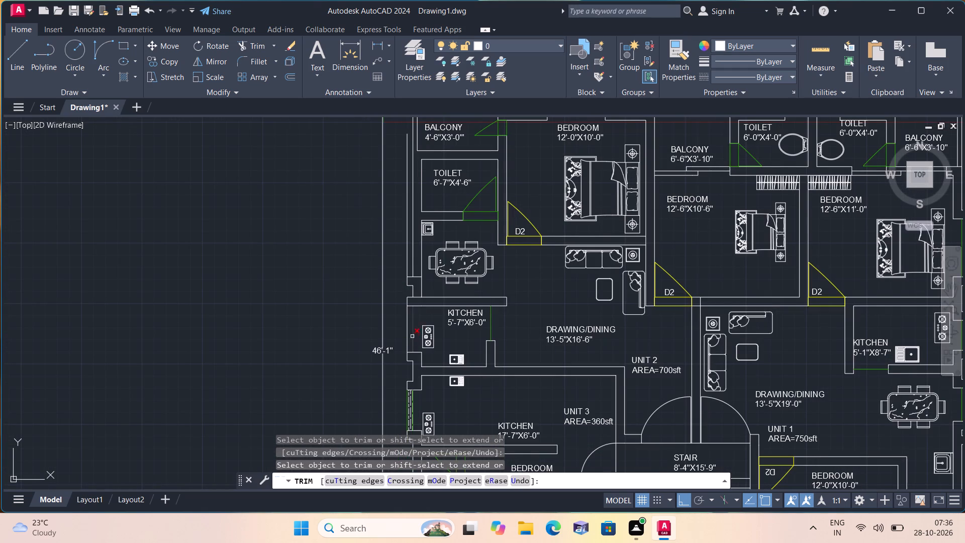
pyautogui.scroll(1, 412, 334)
pyautogui.moveTo(412, 333); pyautogui.dragTo(403, 322)
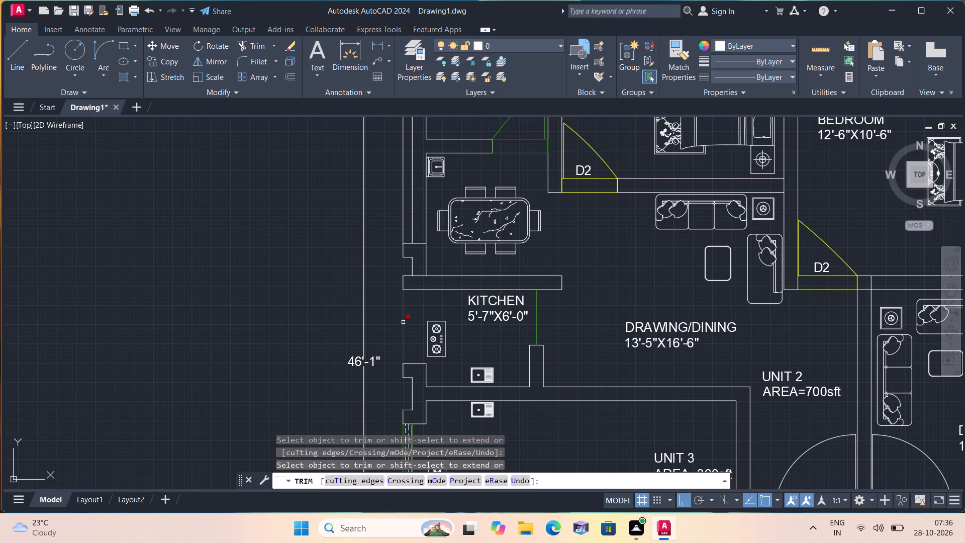
pyautogui.click(403, 322)
pyautogui.scroll(-1, 403, 320)
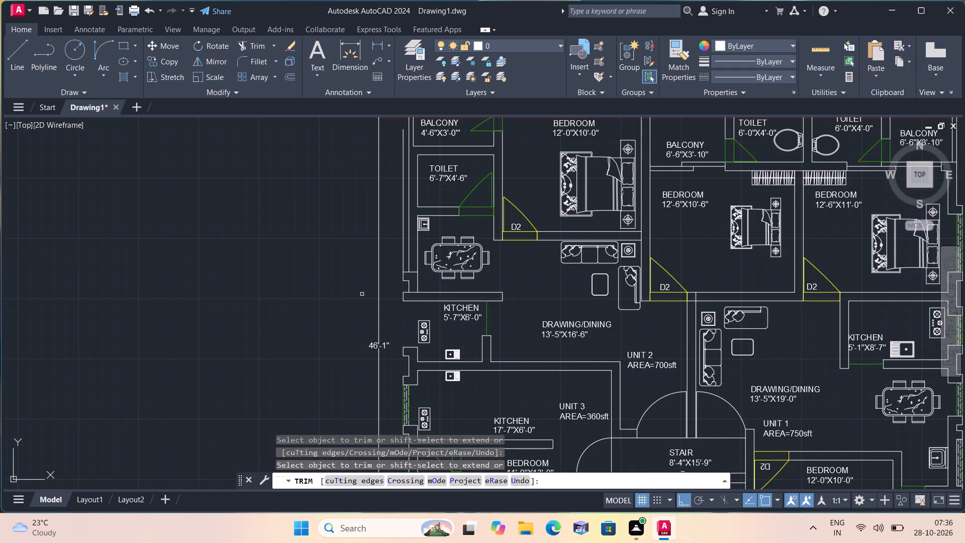
pyautogui.press('space')
# On Layer1, draw a line along the outer edge of Unit 2 kitchen's west window opening, up to the north wall.
pyautogui.click(524, 44)
pyautogui.click(506, 105)
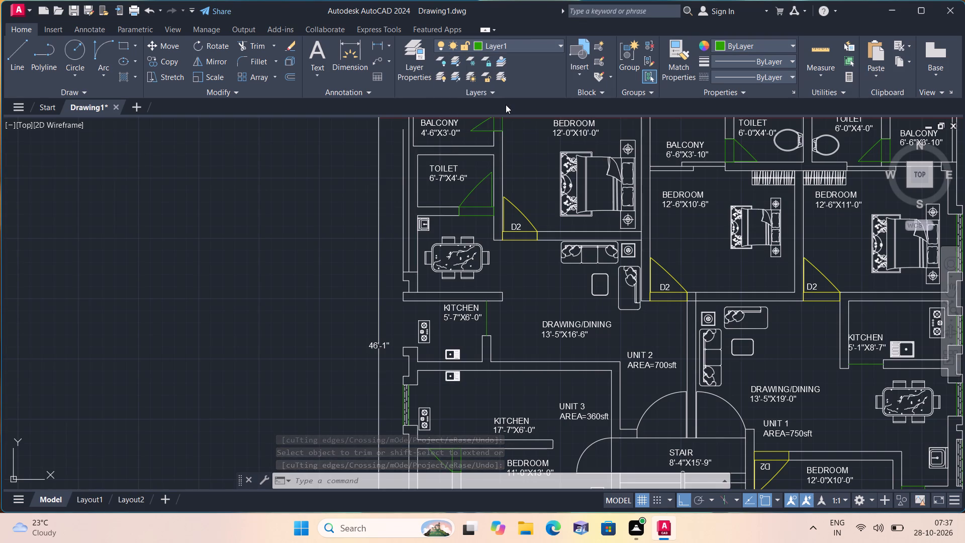
pyautogui.write('l')
pyautogui.press('space')
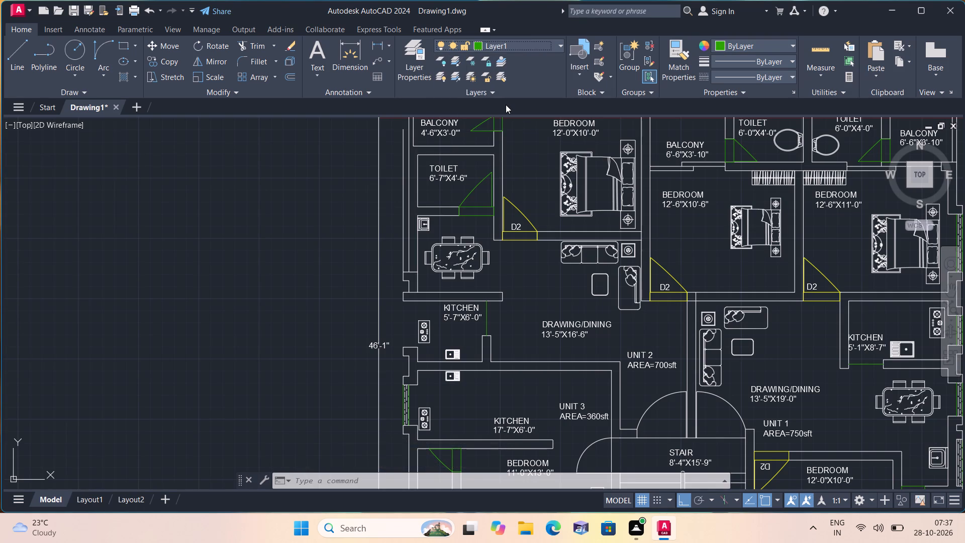
pyautogui.scroll(1, 416, 340)
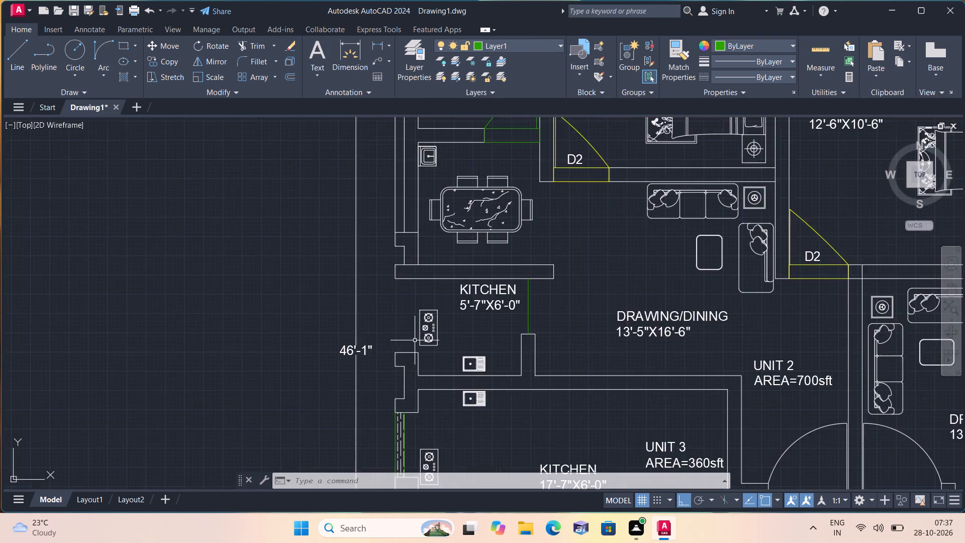
pyautogui.scroll(1, 411, 342)
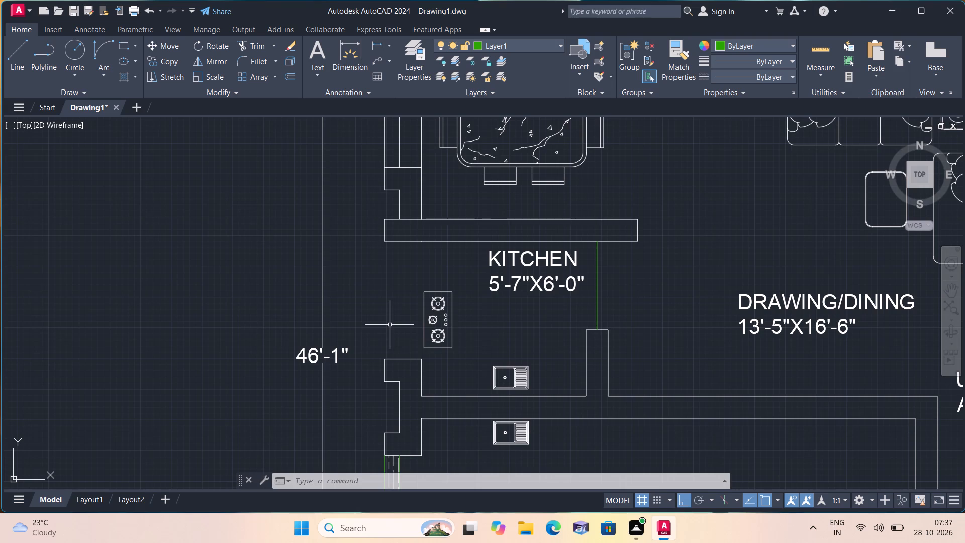
pyautogui.write('l')
pyautogui.press('space')
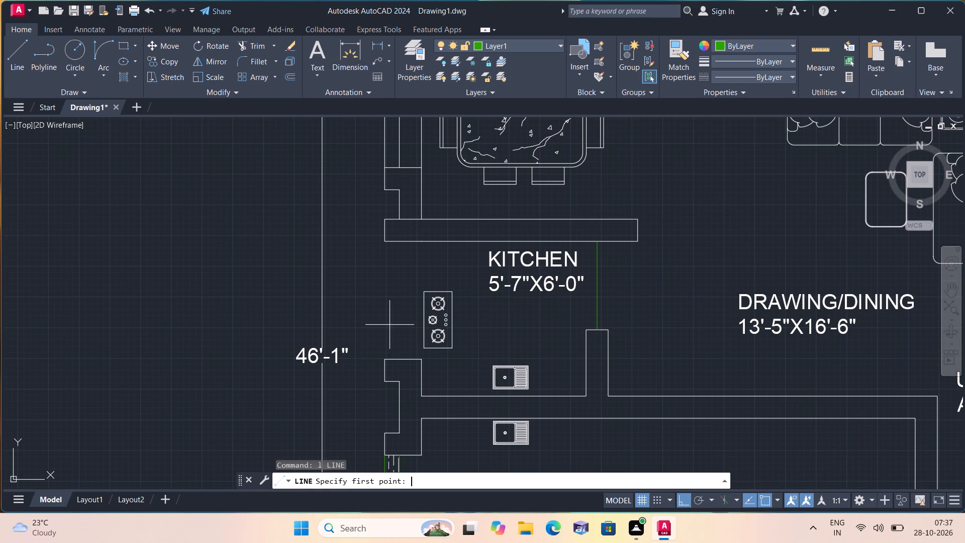
pyautogui.click(384, 361)
pyautogui.click(386, 238)
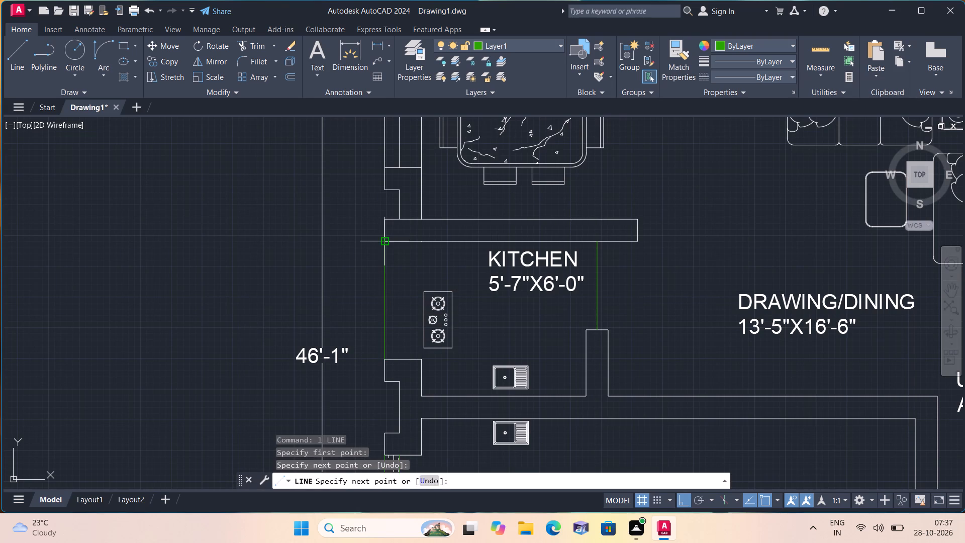
pyautogui.press('space')
# Draw a line along the middle wall line from Unit 3 kitchen's window top north to the top edge of the projection above Unit 2 kitchen.
pyautogui.press('space')
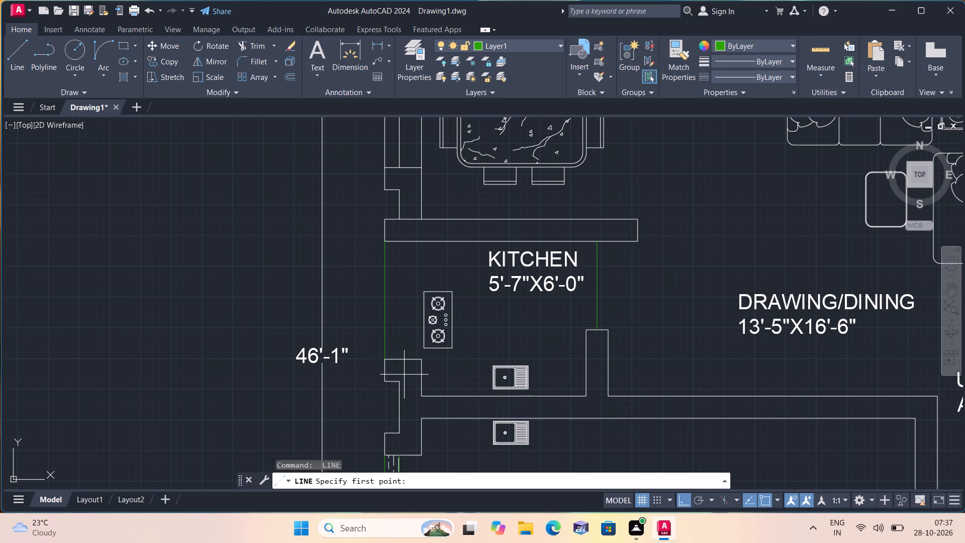
pyautogui.click(399, 455)
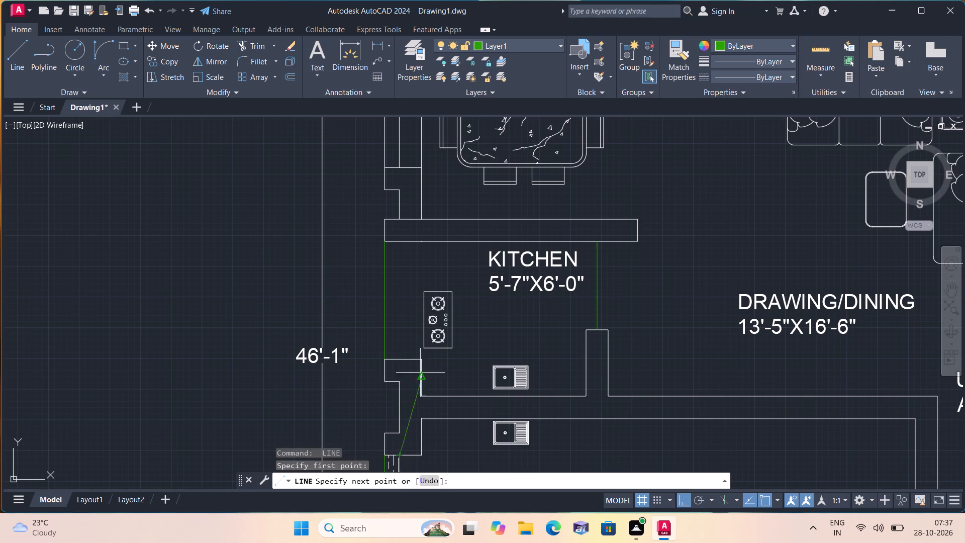
pyautogui.moveTo(423, 182); pyautogui.dragTo(414, 314, button='middle')
pyautogui.scroll(1, 414, 314)
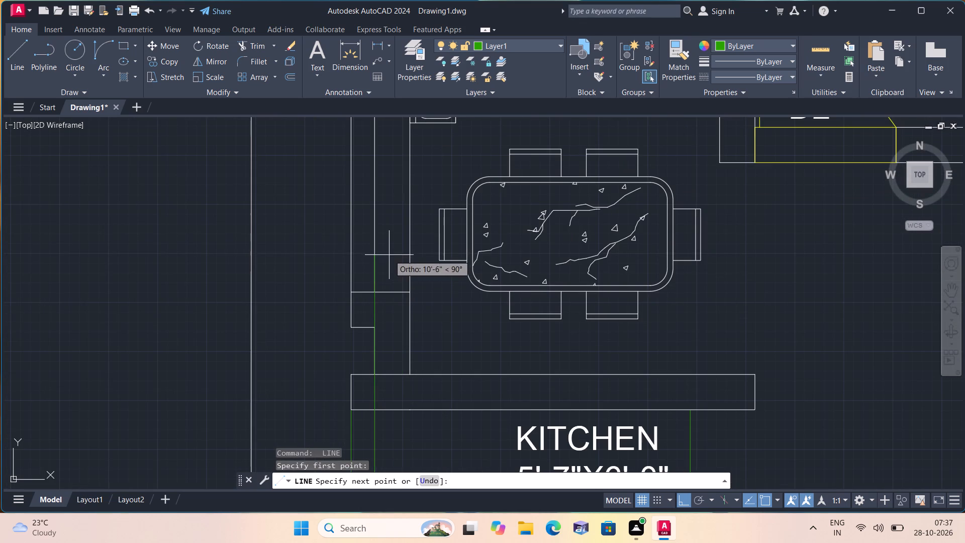
pyautogui.click(372, 292)
pyautogui.press('space')
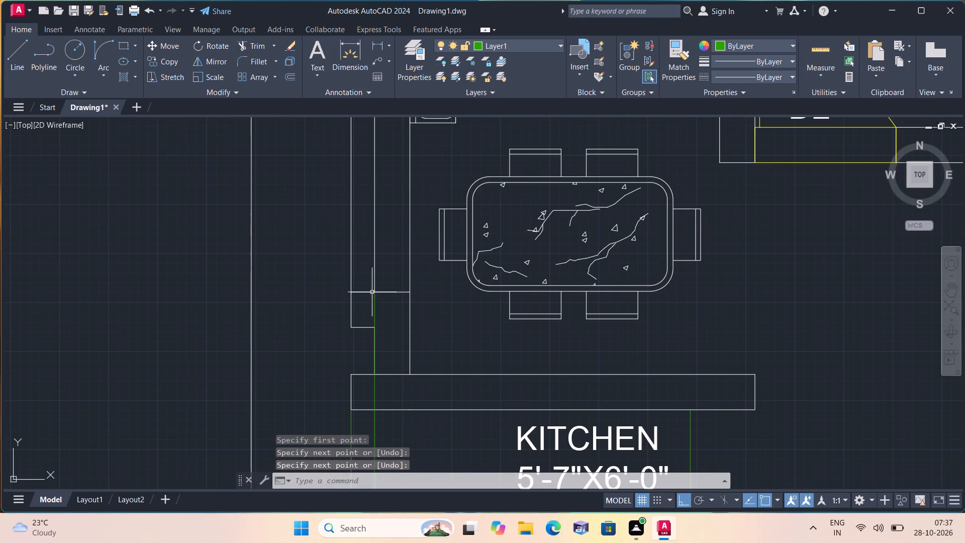
pyautogui.moveTo(392, 315); pyautogui.dragTo(399, 193, button='middle')
pyautogui.scroll(-1, 391, 315)
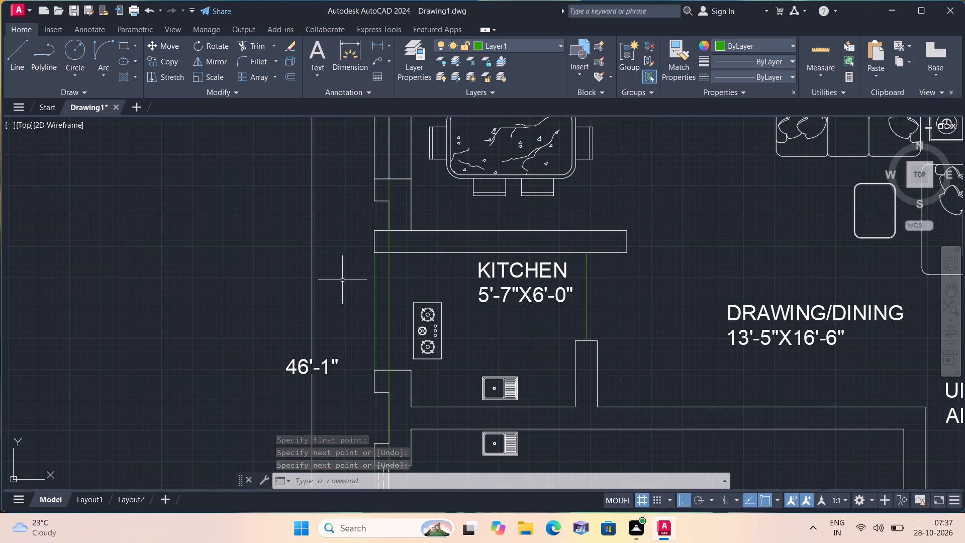
# Trim the new green line where it crosses the wall and projections south and north of Unit 2 kitchen's window opening.
pyautogui.write('trim')
pyautogui.press('space')
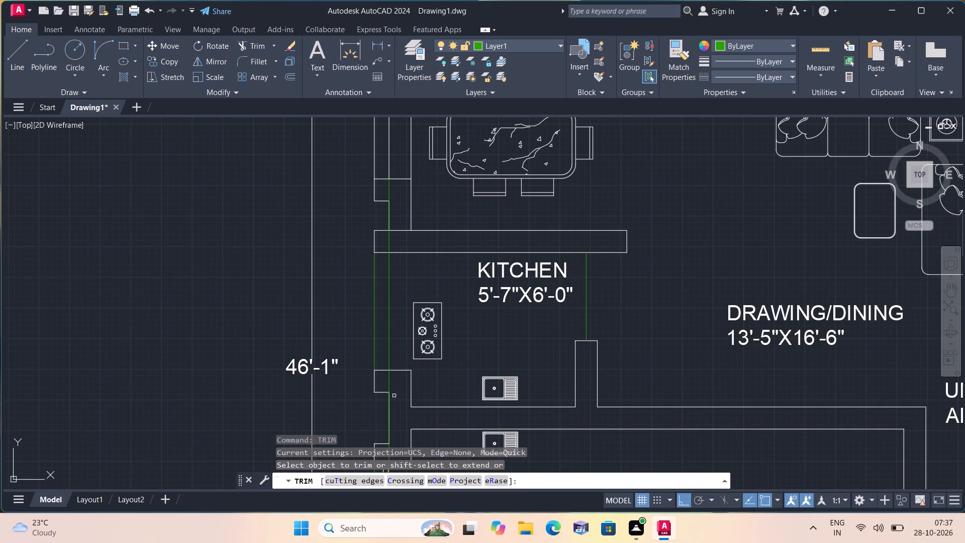
pyautogui.click(390, 398)
pyautogui.moveTo(390, 381); pyautogui.dragTo(385, 349, button='middle')
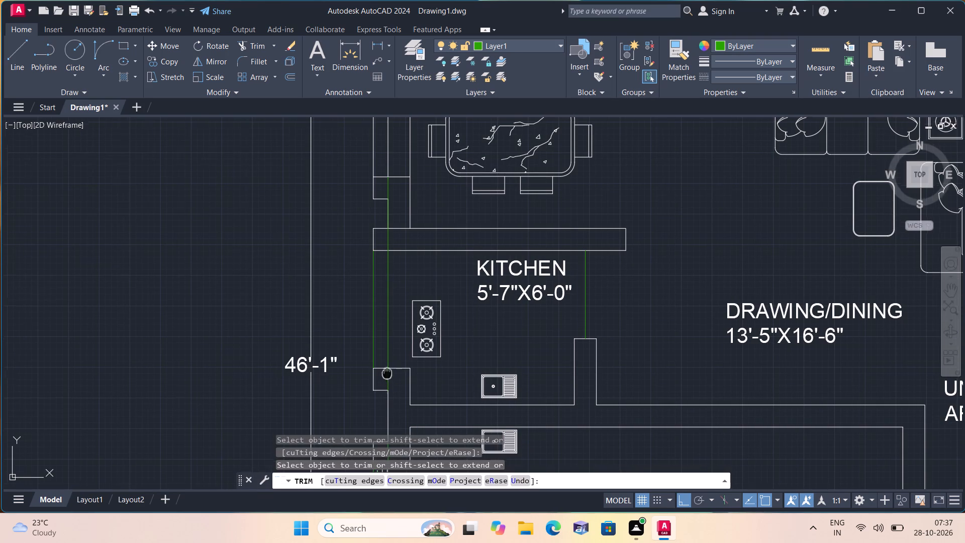
pyautogui.moveTo(385, 349); pyautogui.dragTo(385, 330, button='middle')
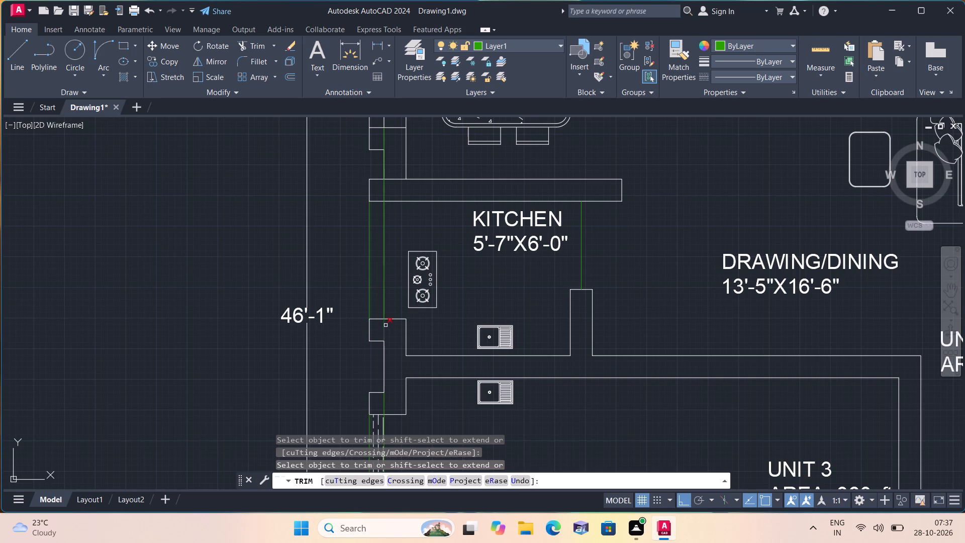
pyautogui.click(382, 324)
pyautogui.scroll(-2, 385, 319)
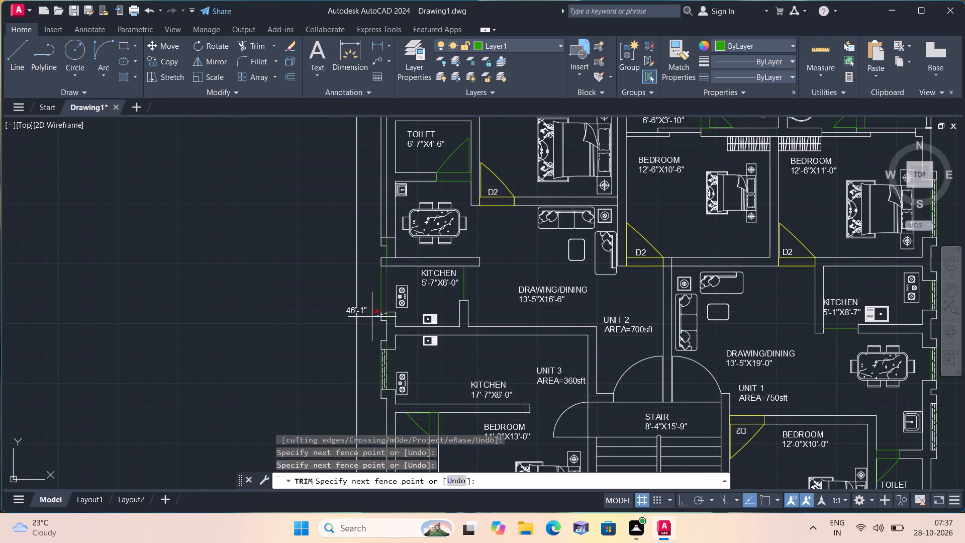
pyautogui.scroll(2, 398, 313)
pyautogui.click(378, 318)
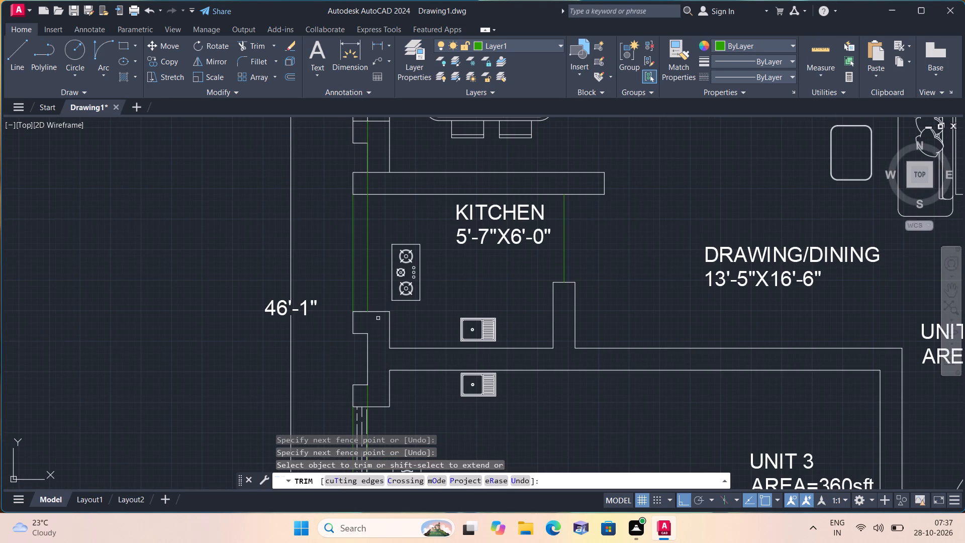
pyautogui.click(369, 184)
pyautogui.moveTo(369, 184); pyautogui.dragTo(391, 312, button='middle')
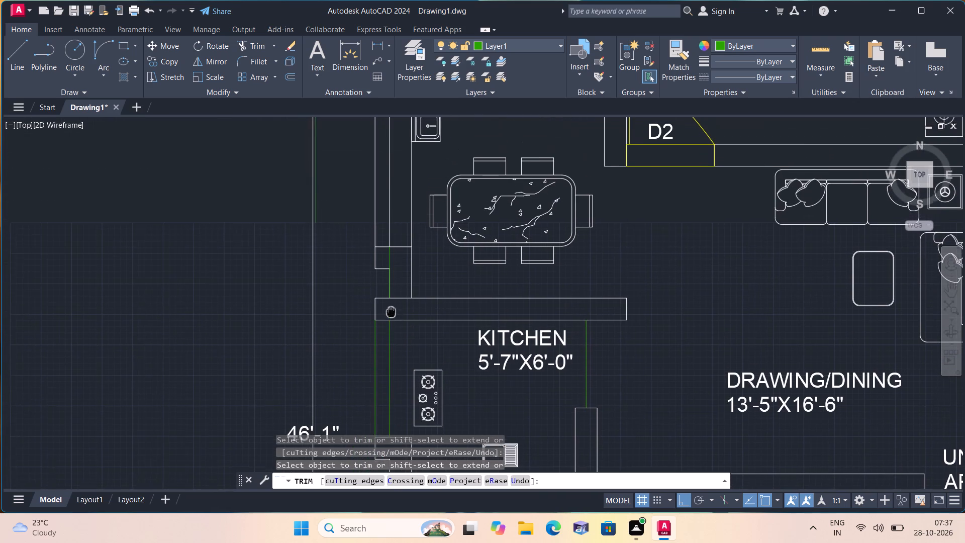
pyautogui.scroll(1, 389, 275)
pyautogui.click(389, 275)
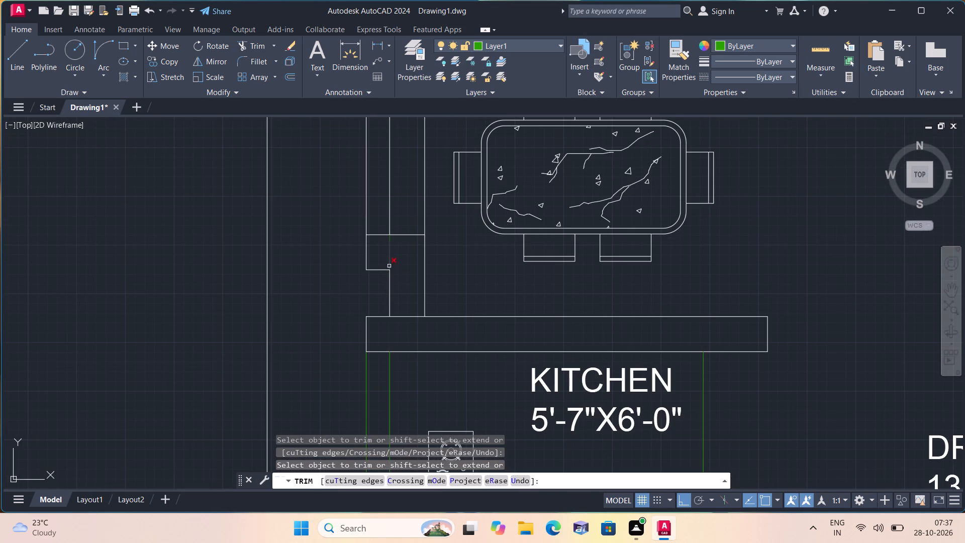
pyautogui.click(390, 256)
pyautogui.scroll(-2, 391, 251)
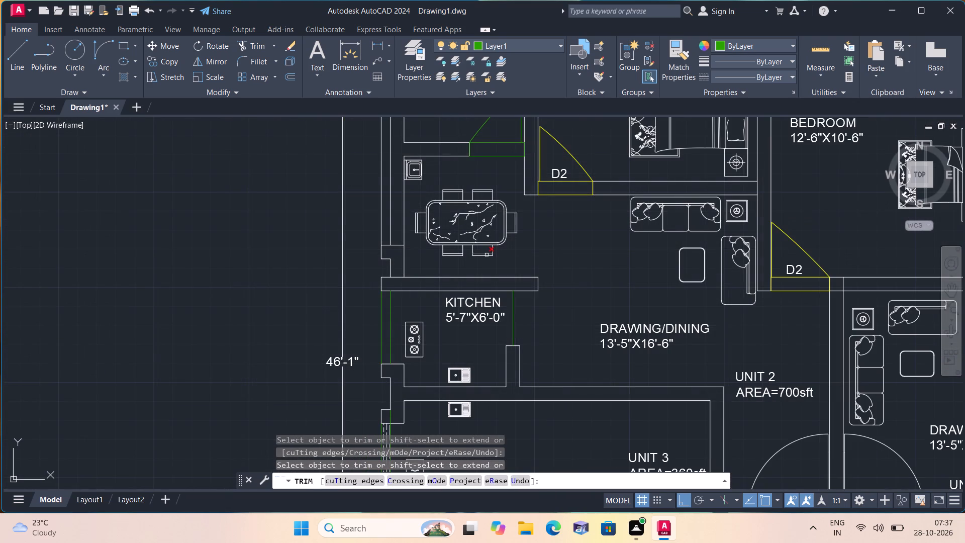
pyautogui.press('space')
# Hatch Unit 2 kitchen's west window opening between the two green lines.
pyautogui.write('h')
pyautogui.press('space')
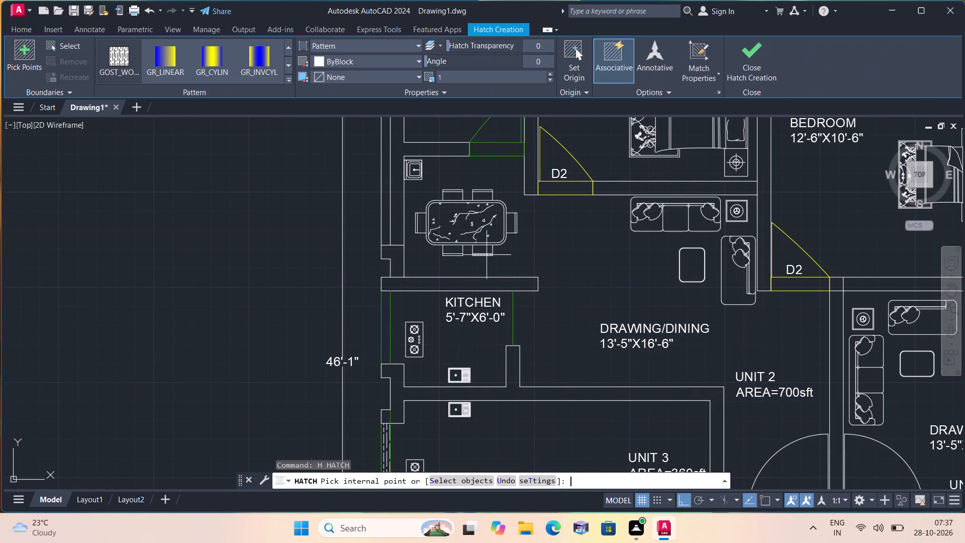
pyautogui.click(385, 309)
pyautogui.moveTo(385, 309); pyautogui.dragTo(385, 218, button='middle')
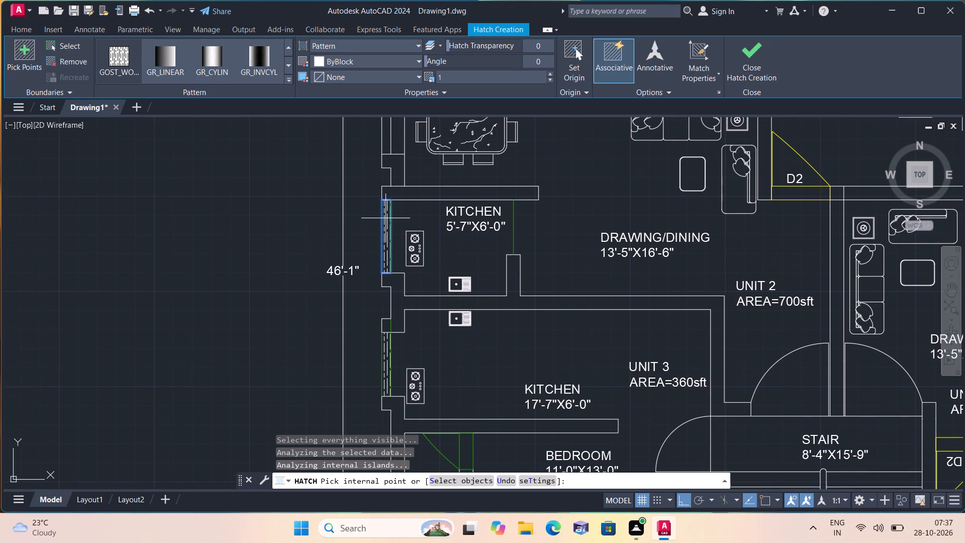
pyautogui.press('Escape')
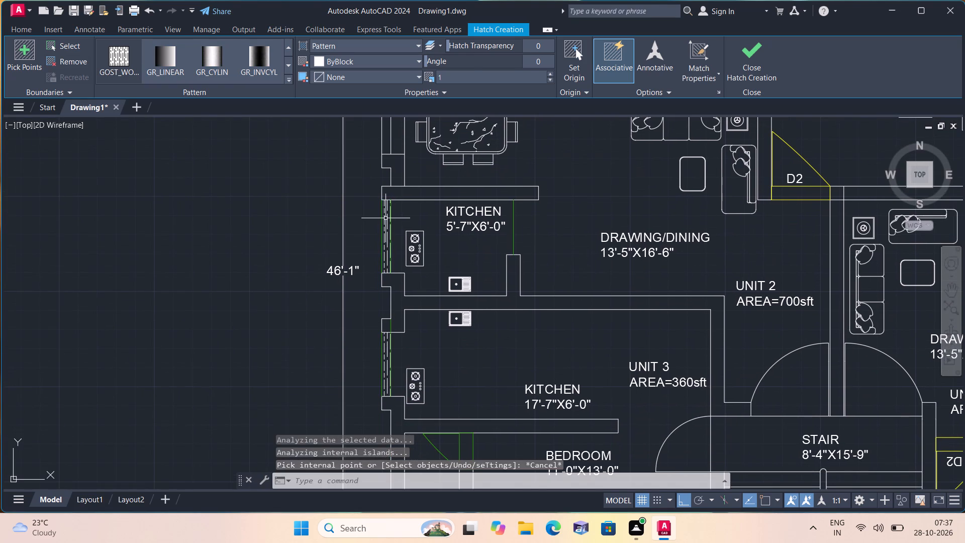
# Trim the leftover green line inside the projection above Unit 3 kitchen's west window.
pyautogui.write('trim')
pyautogui.press('space')
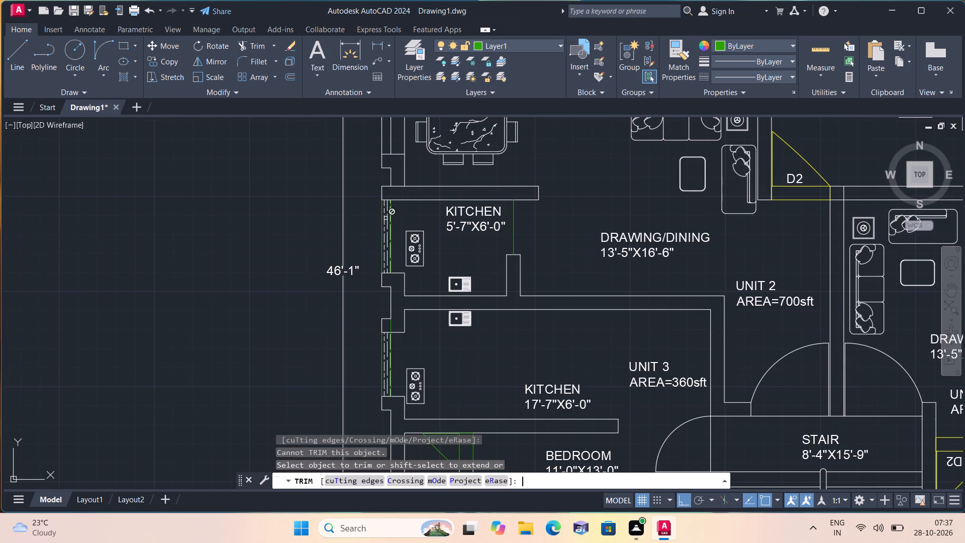
pyautogui.scroll(2, 387, 302)
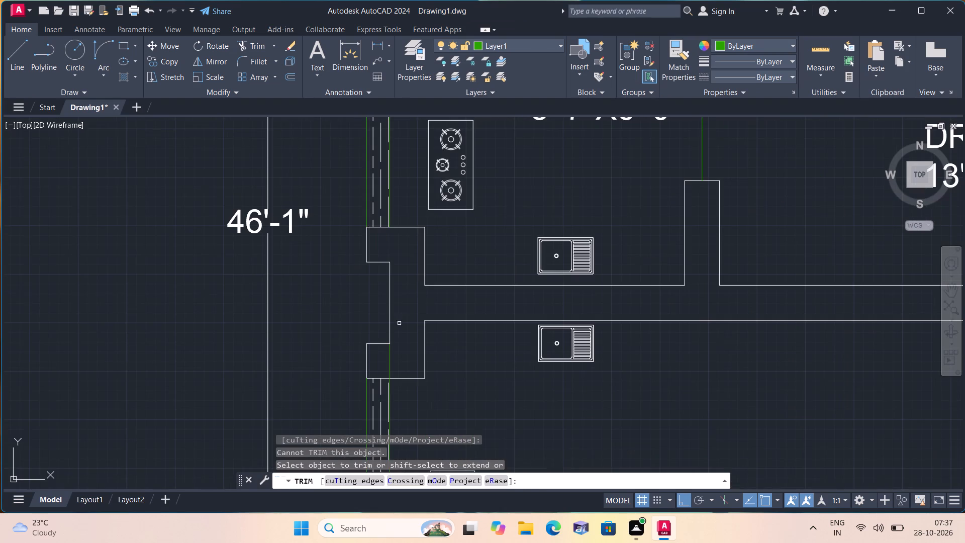
pyautogui.moveTo(394, 357); pyautogui.dragTo(386, 355)
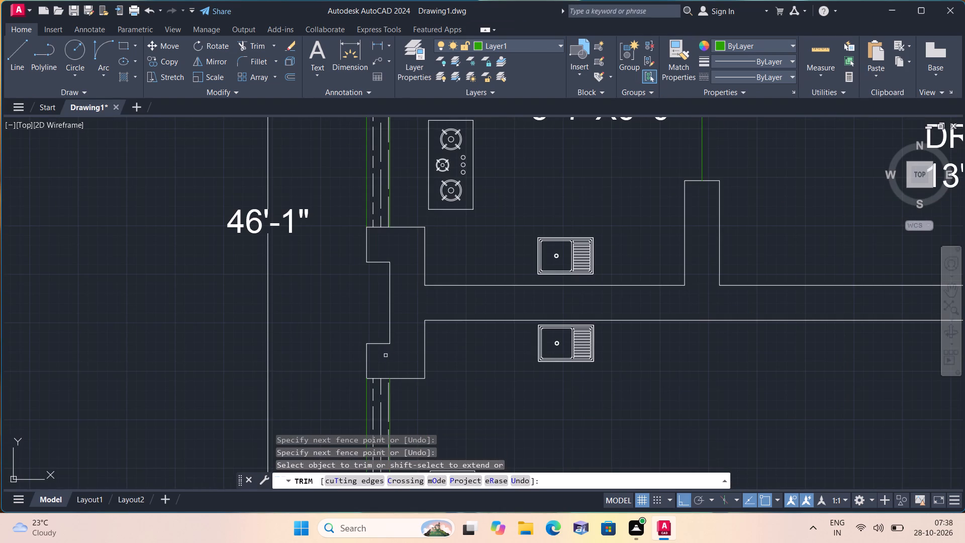
pyautogui.press('space')
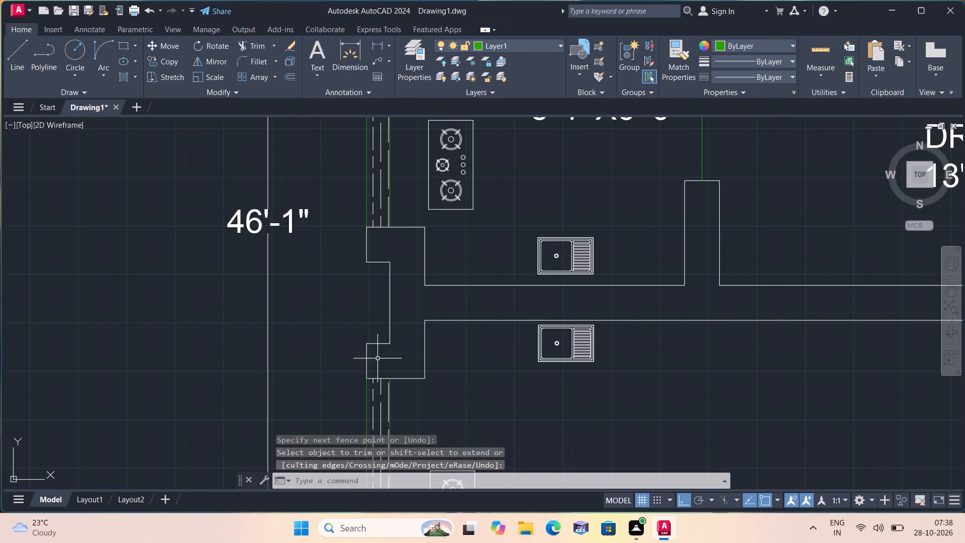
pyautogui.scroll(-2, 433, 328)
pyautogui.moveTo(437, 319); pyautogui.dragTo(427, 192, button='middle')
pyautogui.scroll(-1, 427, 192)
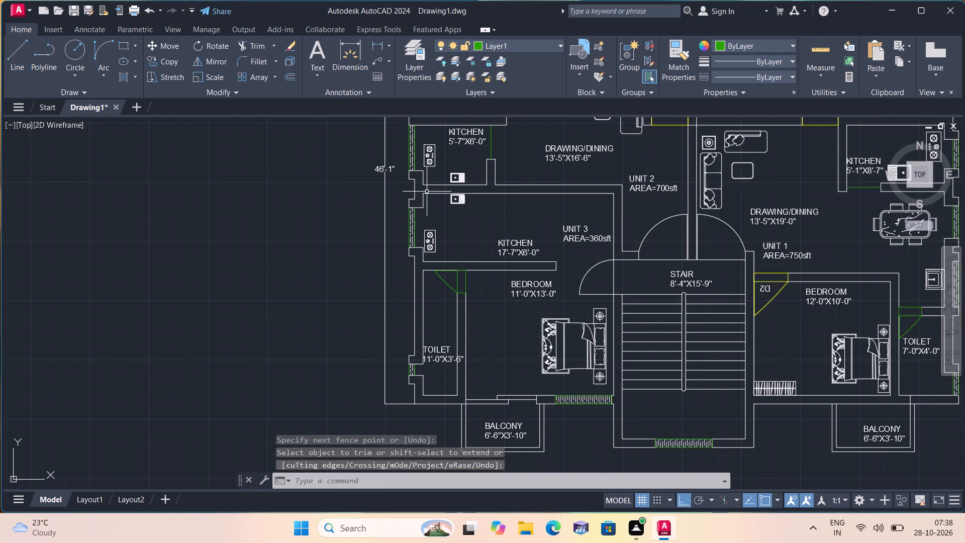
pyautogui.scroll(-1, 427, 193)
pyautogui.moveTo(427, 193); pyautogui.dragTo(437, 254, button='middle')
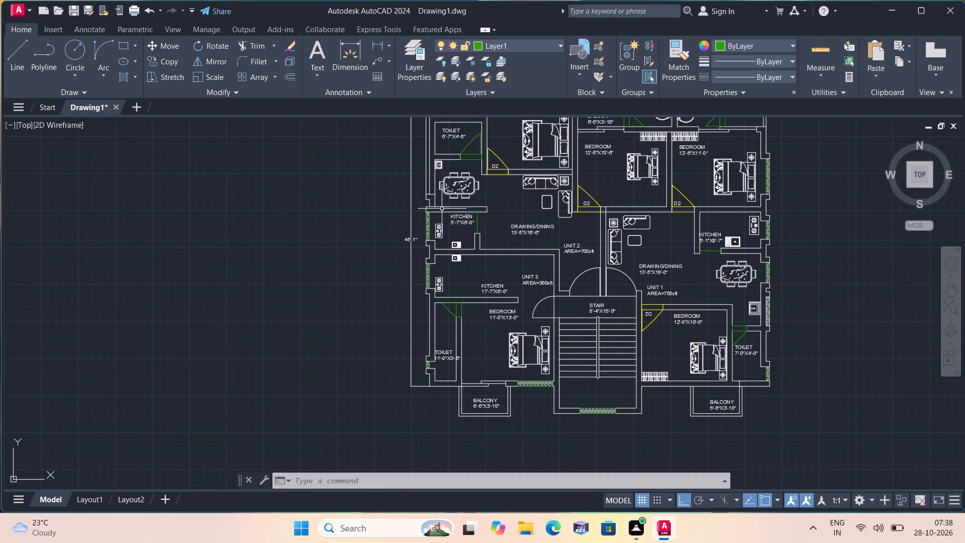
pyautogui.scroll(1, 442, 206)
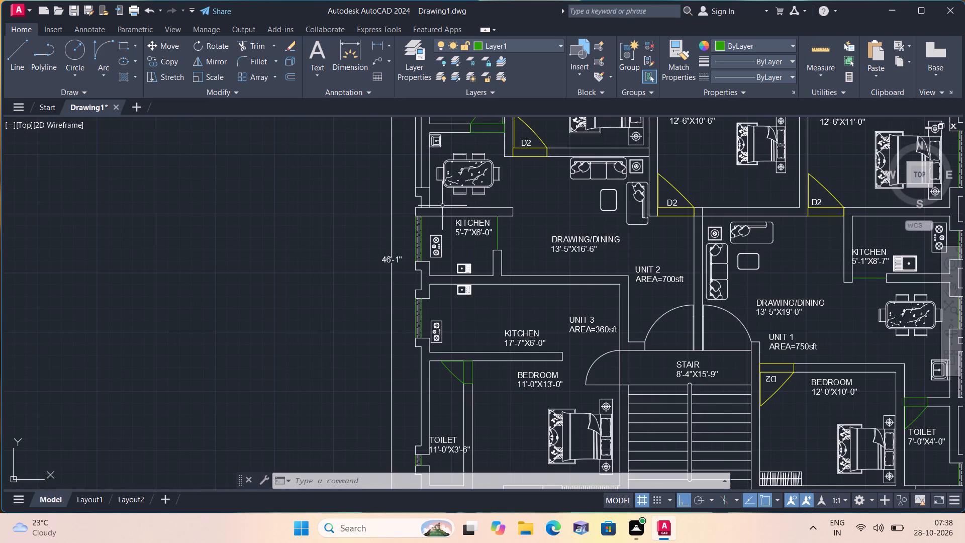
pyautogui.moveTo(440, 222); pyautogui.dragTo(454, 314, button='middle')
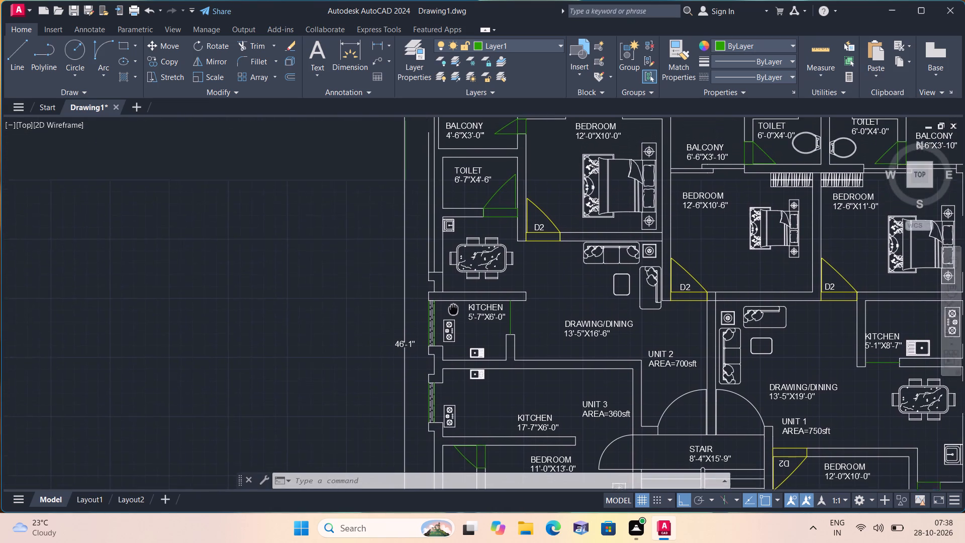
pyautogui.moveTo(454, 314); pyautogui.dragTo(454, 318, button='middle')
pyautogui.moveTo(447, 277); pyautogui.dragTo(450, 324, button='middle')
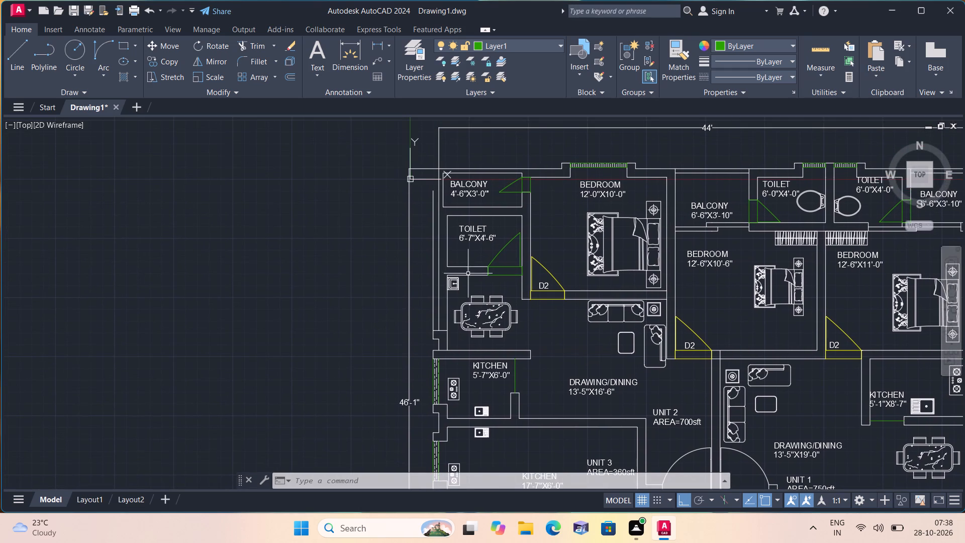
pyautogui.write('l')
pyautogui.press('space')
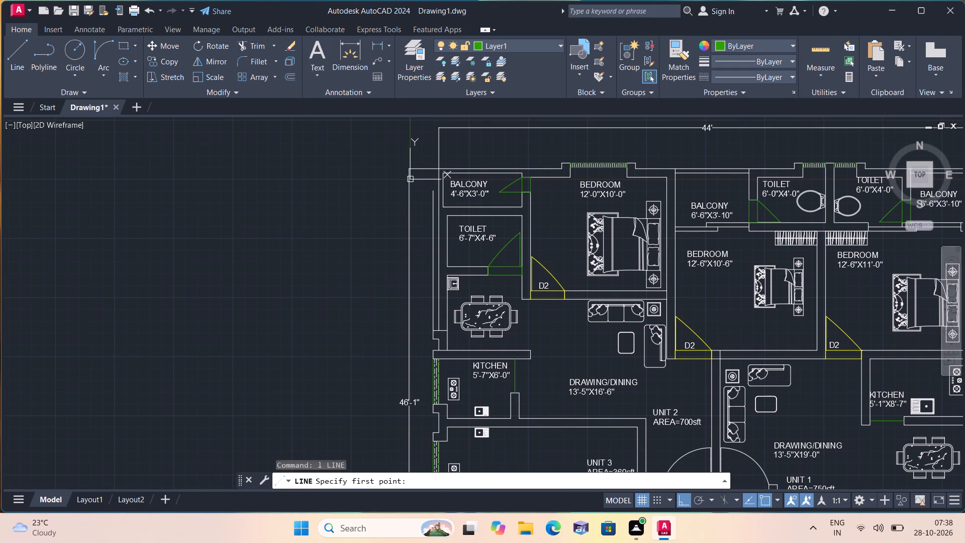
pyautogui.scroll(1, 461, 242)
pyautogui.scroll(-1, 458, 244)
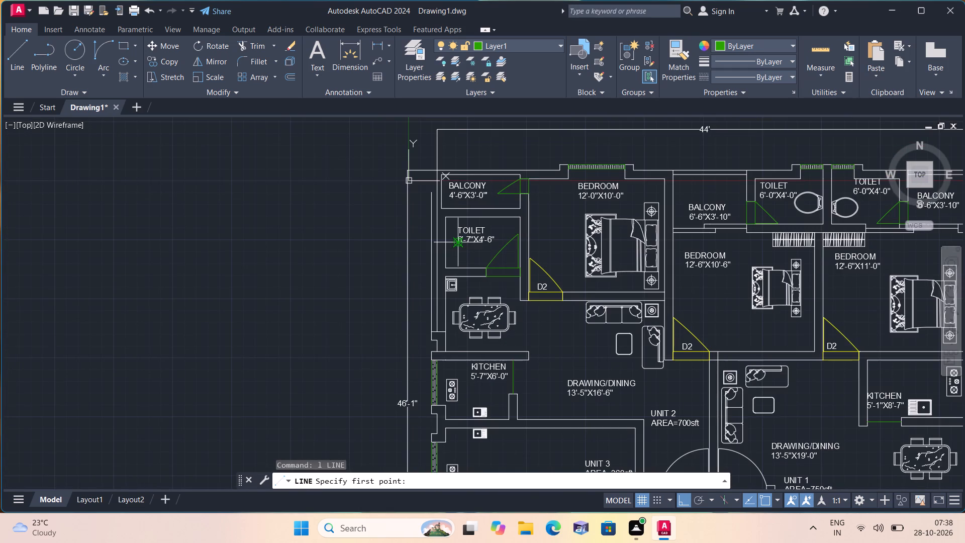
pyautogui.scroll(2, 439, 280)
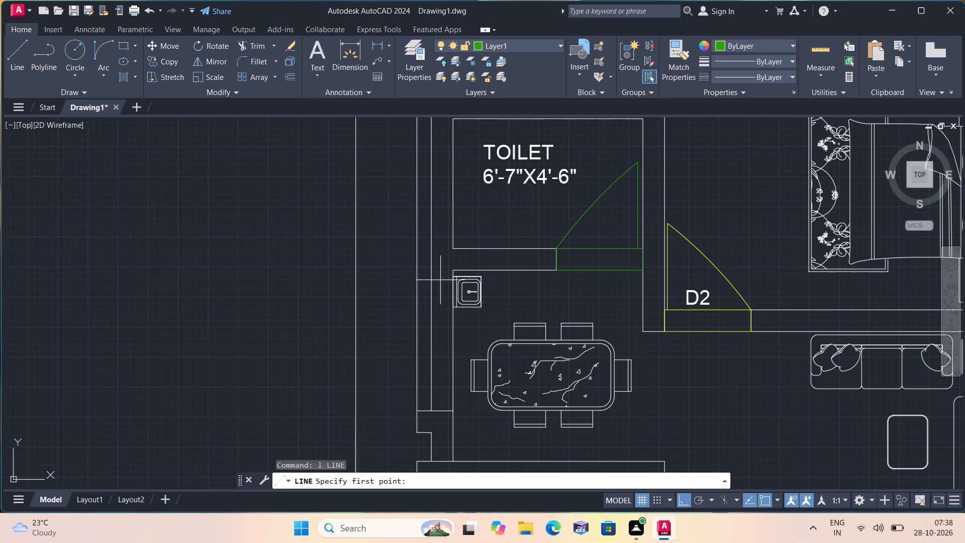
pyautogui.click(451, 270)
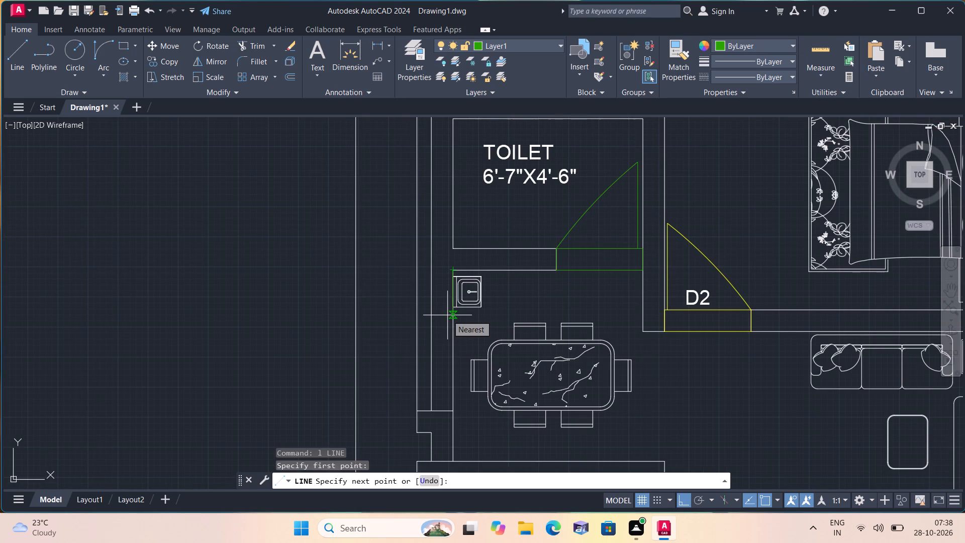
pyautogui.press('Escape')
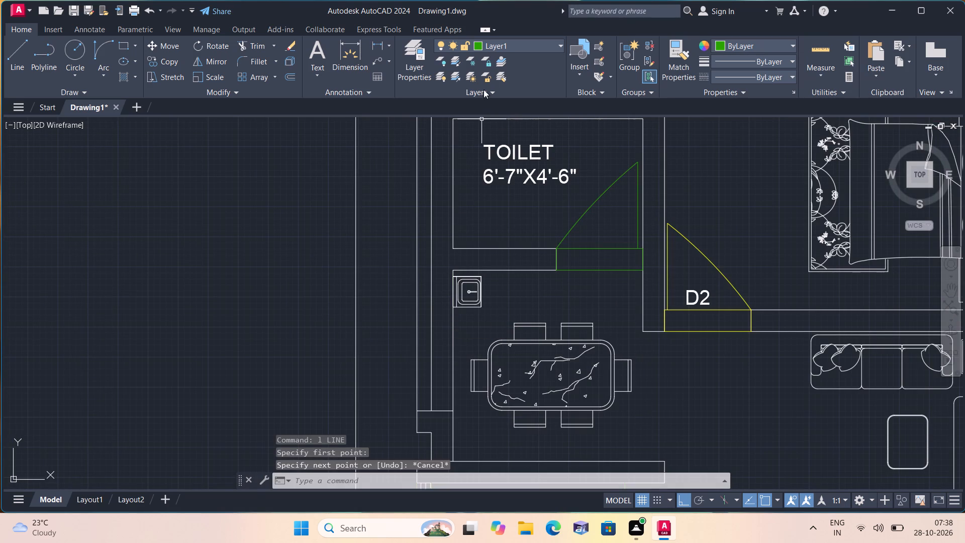
# Make layer 0 the current drawing layer.
pyautogui.click(537, 47)
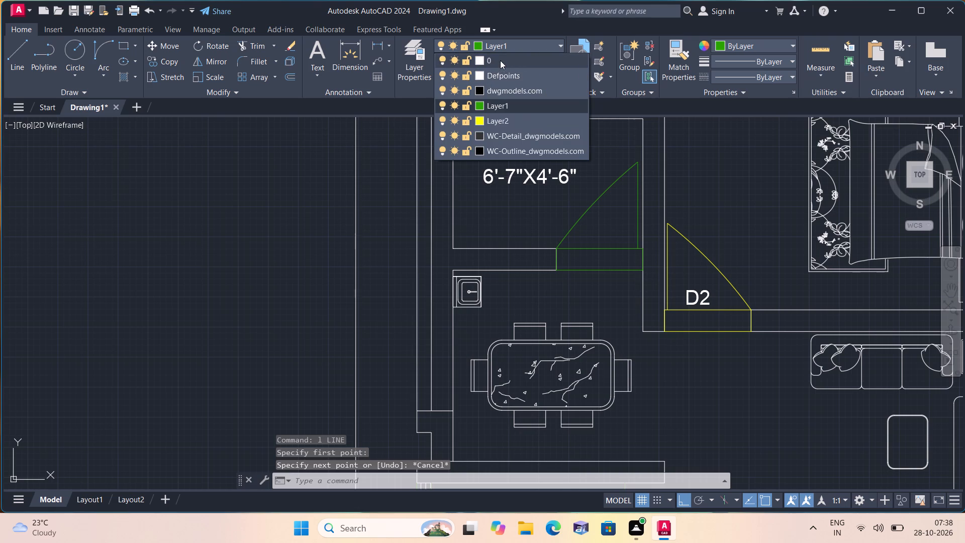
pyautogui.click(500, 60)
pyautogui.write('l')
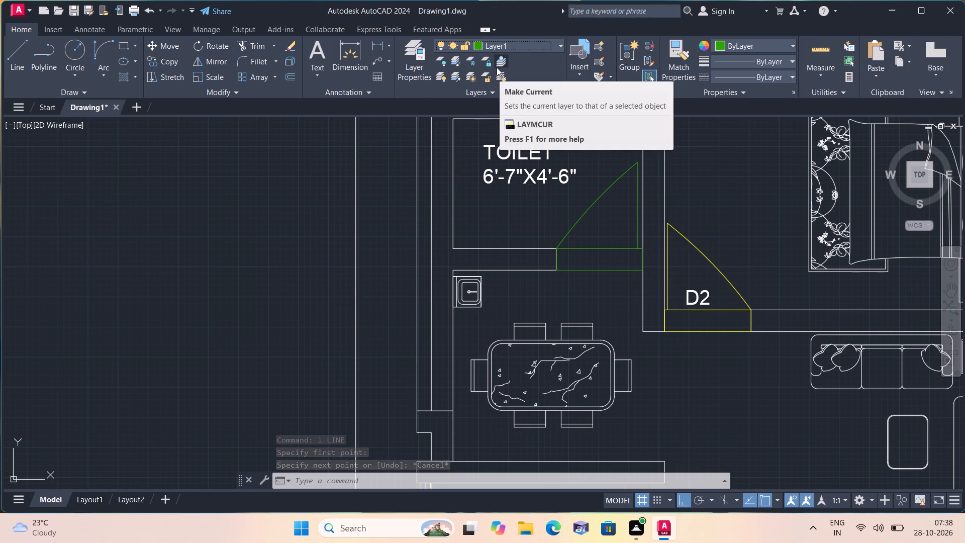
pyautogui.press('space')
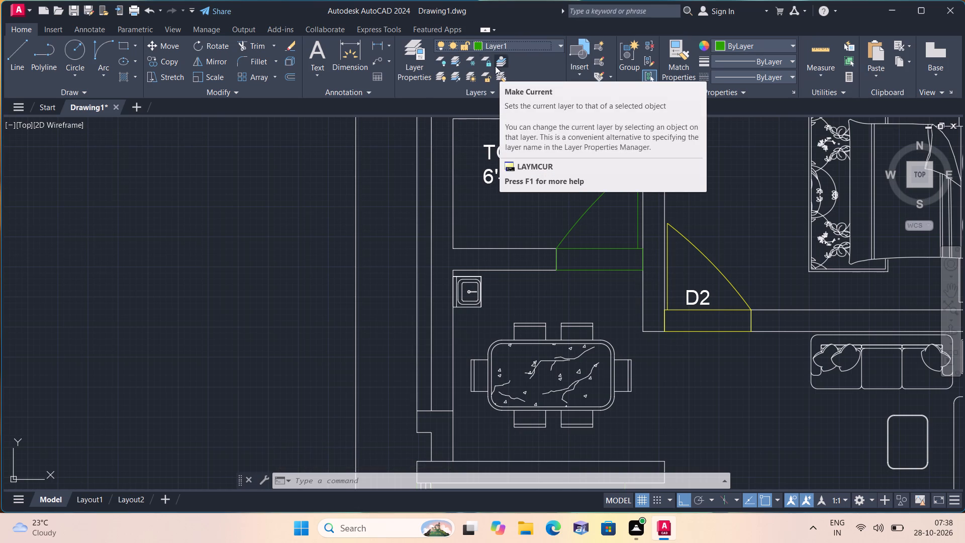
pyautogui.click(517, 45)
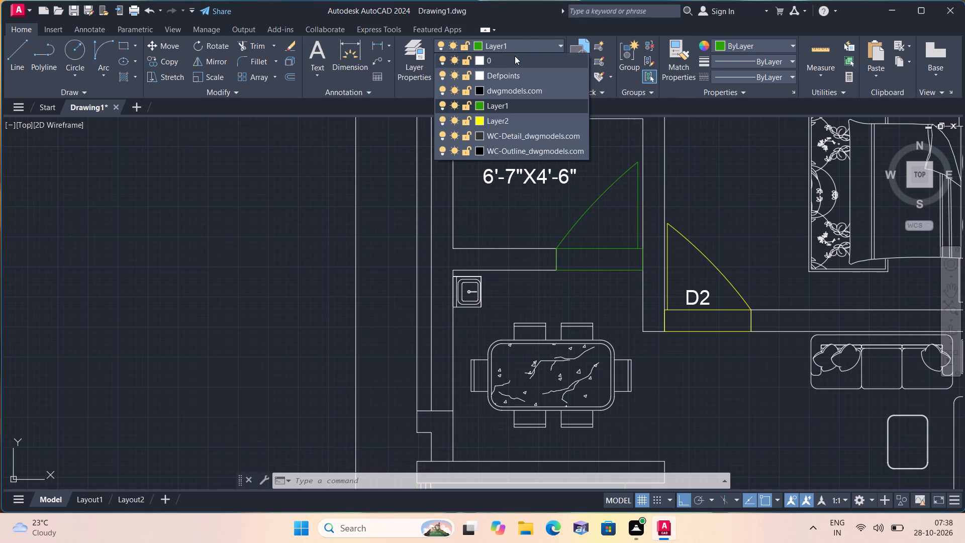
pyautogui.click(514, 56)
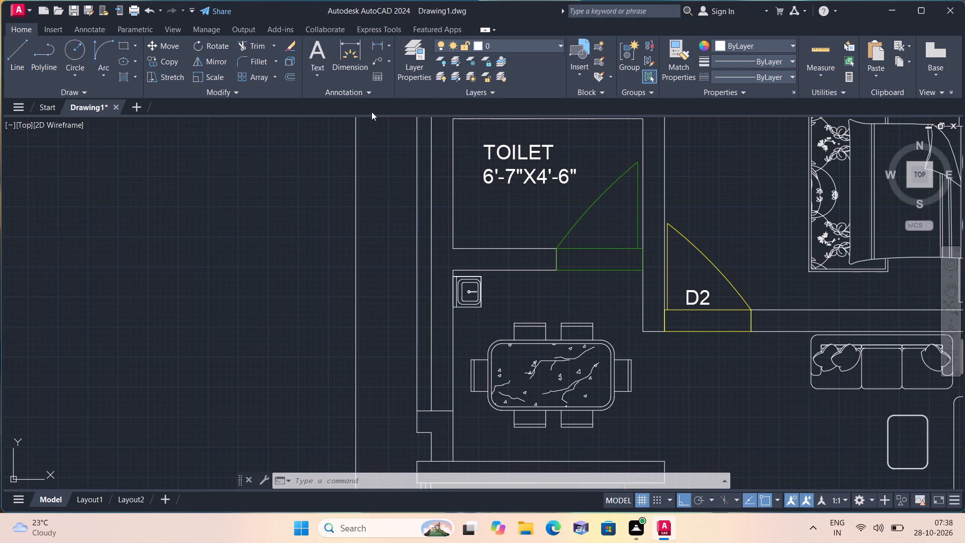
pyautogui.write('l')
pyautogui.press('space')
pyautogui.press('Escape')
pyautogui.press('Escape')
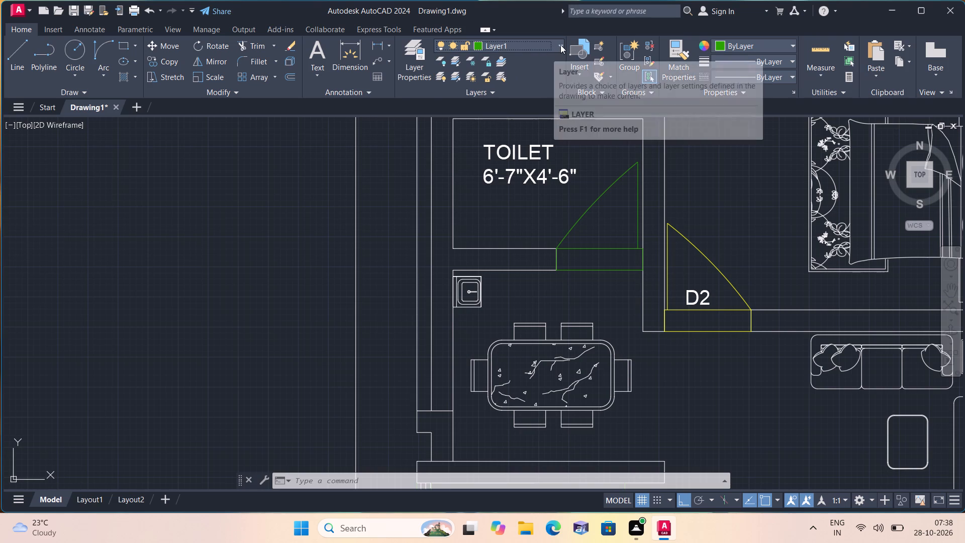
pyautogui.click(561, 44)
pyautogui.click(506, 59)
pyautogui.scroll(-1, 479, 91)
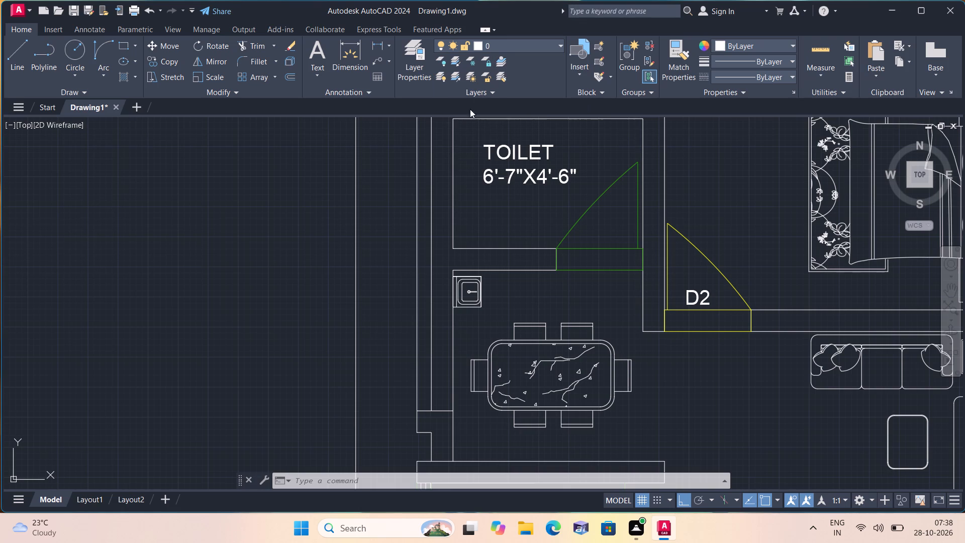
# Draw a line 1' south from the corner below Unit 2's toilet, west to the outer wall line, 9" south, and east to the inner wall line.
pyautogui.press('l')
pyautogui.press('space')
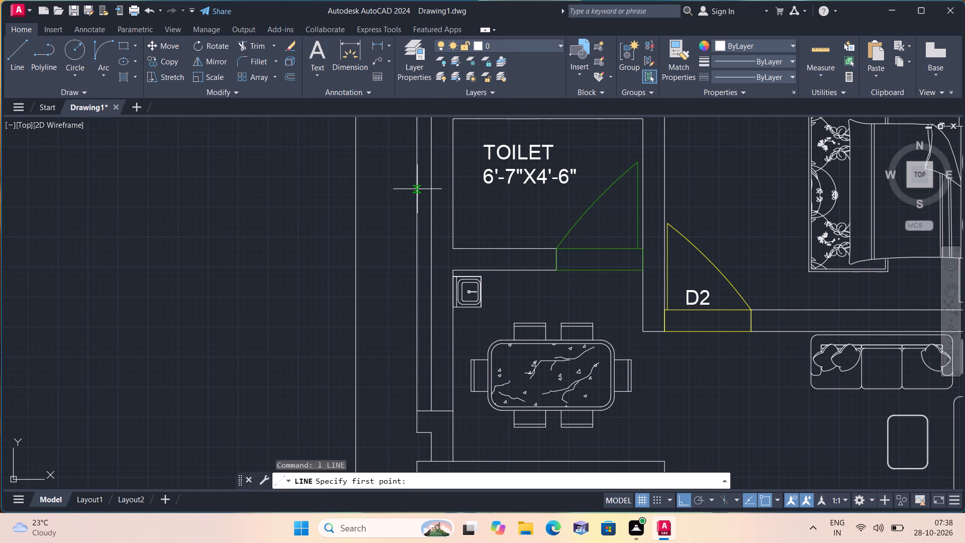
pyautogui.scroll(2, 446, 274)
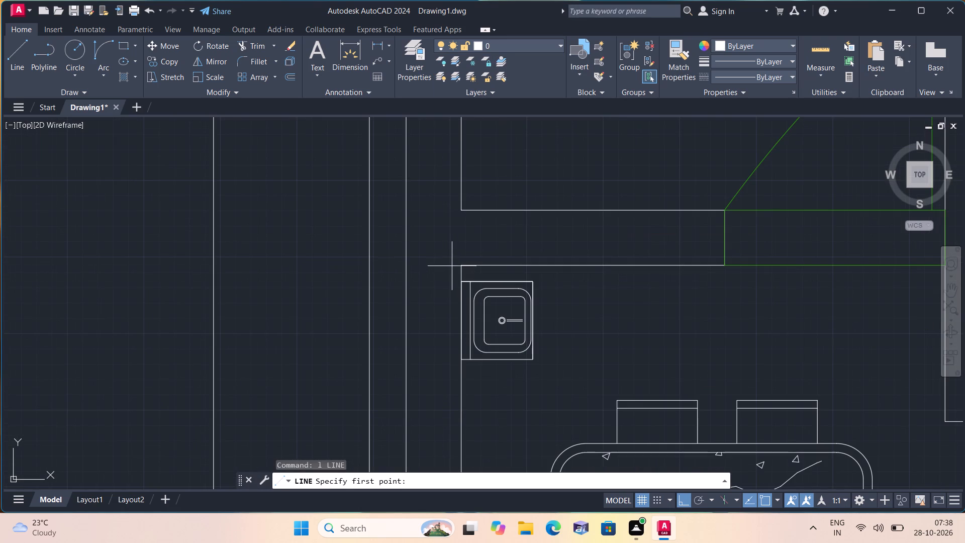
pyautogui.click(459, 262)
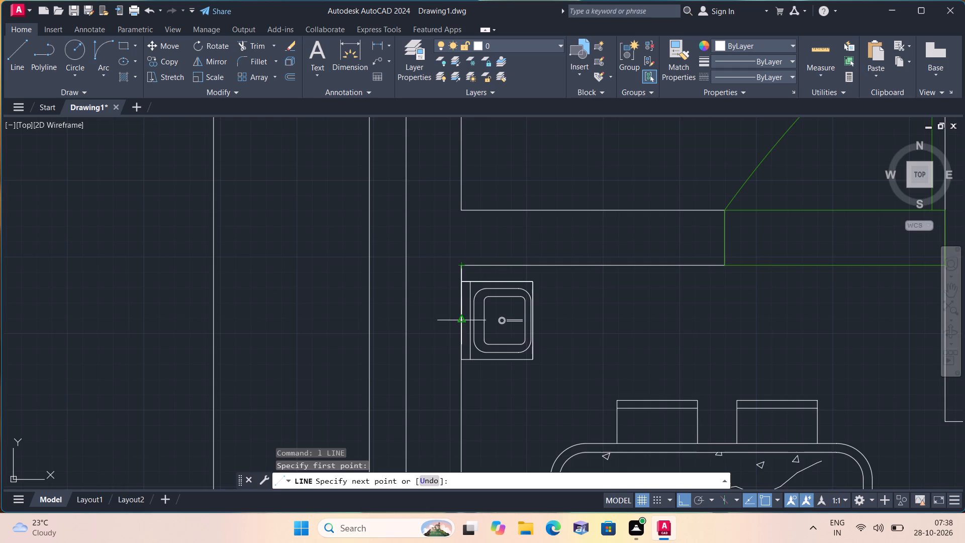
pyautogui.moveTo(464, 325); pyautogui.dragTo(469, 249, button='middle')
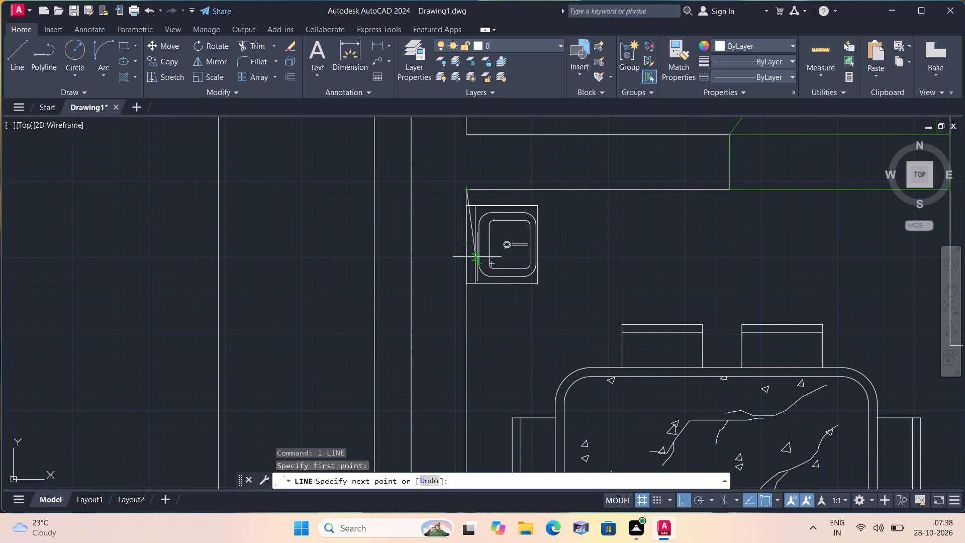
pyautogui.scroll(1, 477, 257)
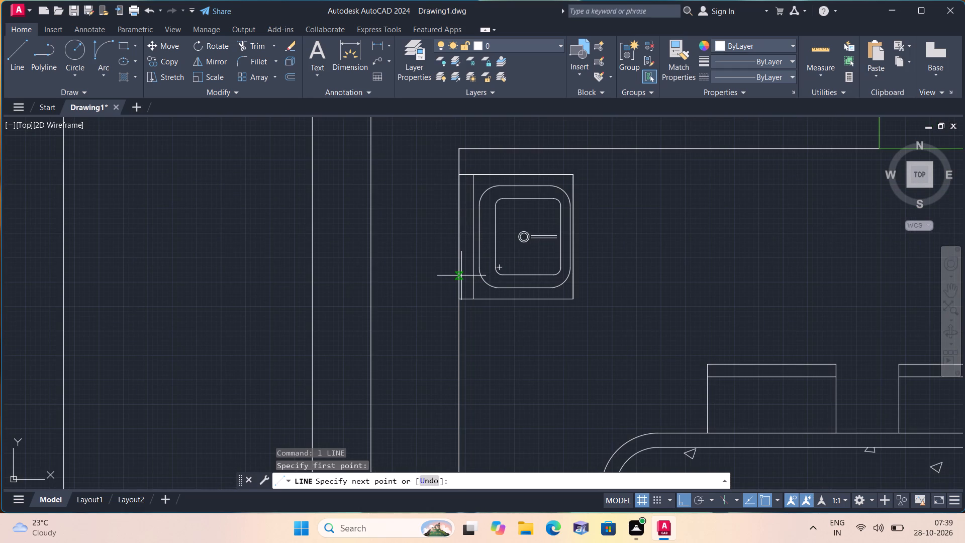
pyautogui.write("1'")
pyautogui.press('space')
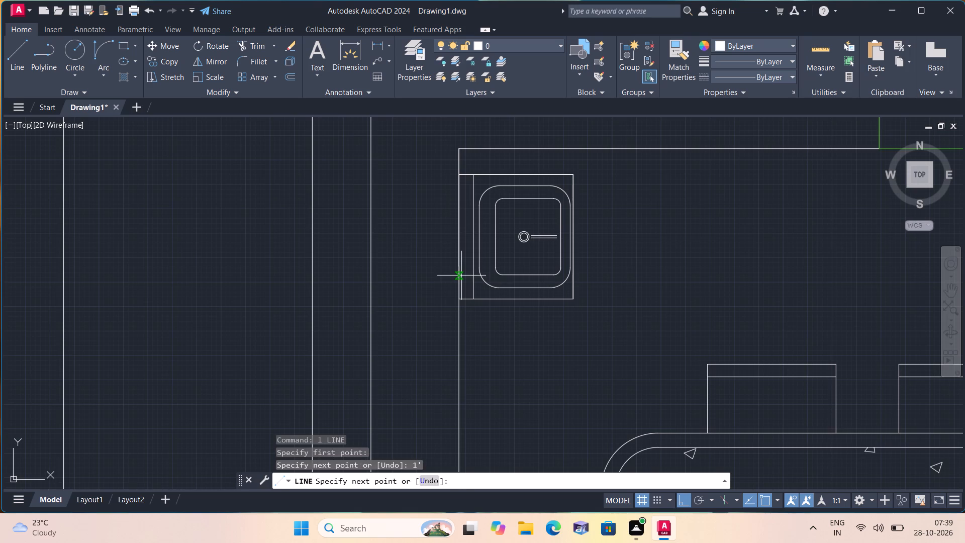
pyautogui.moveTo(380, 272); pyautogui.dragTo(380, 269, button='middle')
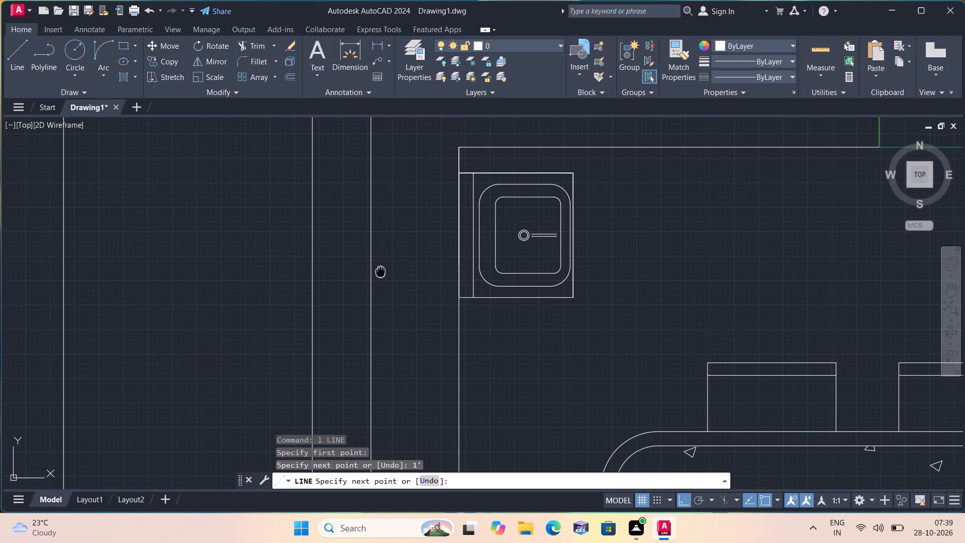
pyautogui.moveTo(380, 269); pyautogui.dragTo(416, 264, button='middle')
pyautogui.scroll(-1, 416, 264)
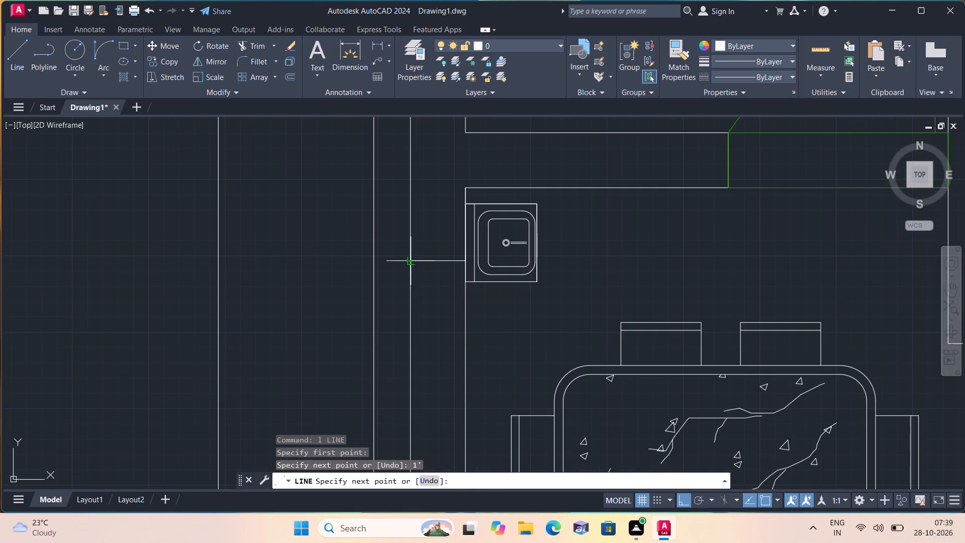
pyautogui.click(371, 263)
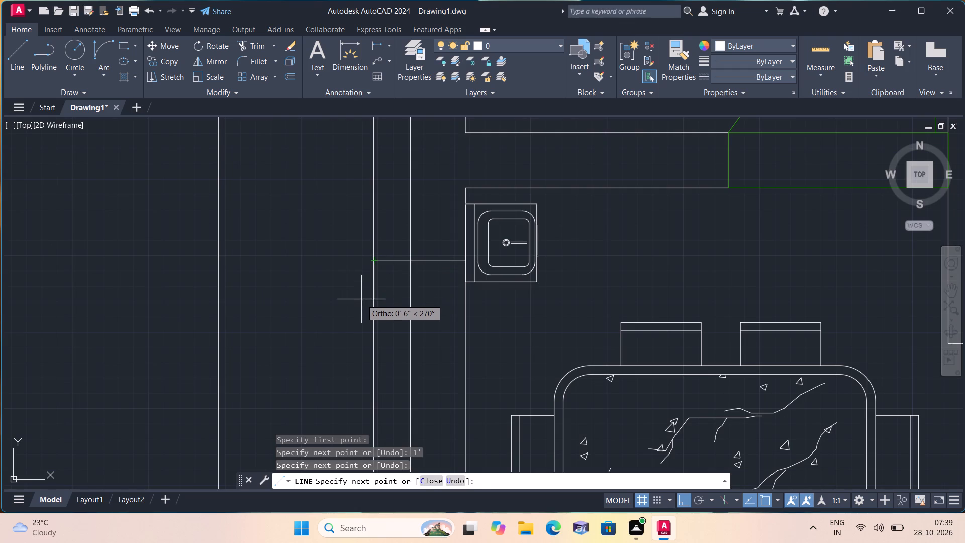
pyautogui.write('9"')
pyautogui.press('space')
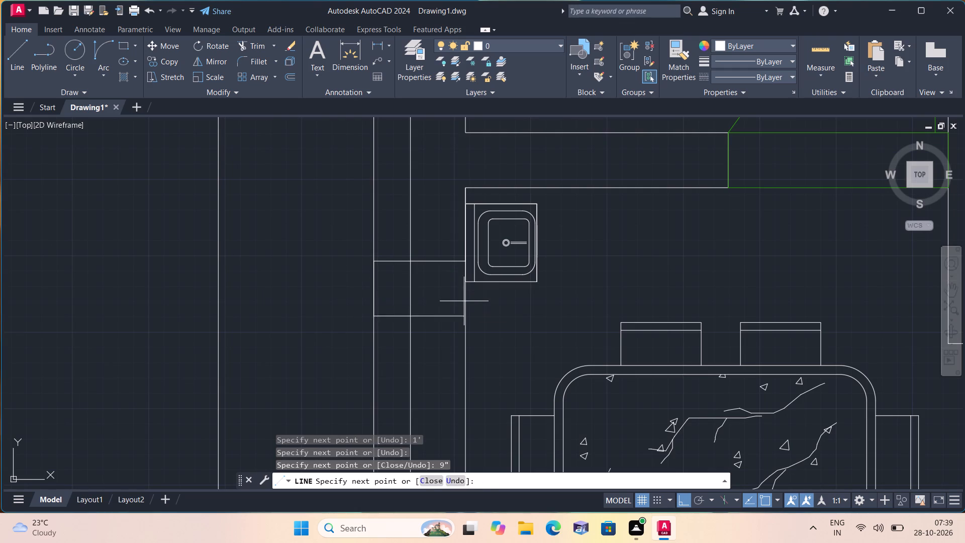
pyautogui.moveTo(464, 317); pyautogui.dragTo(462, 313)
pyautogui.press('space')
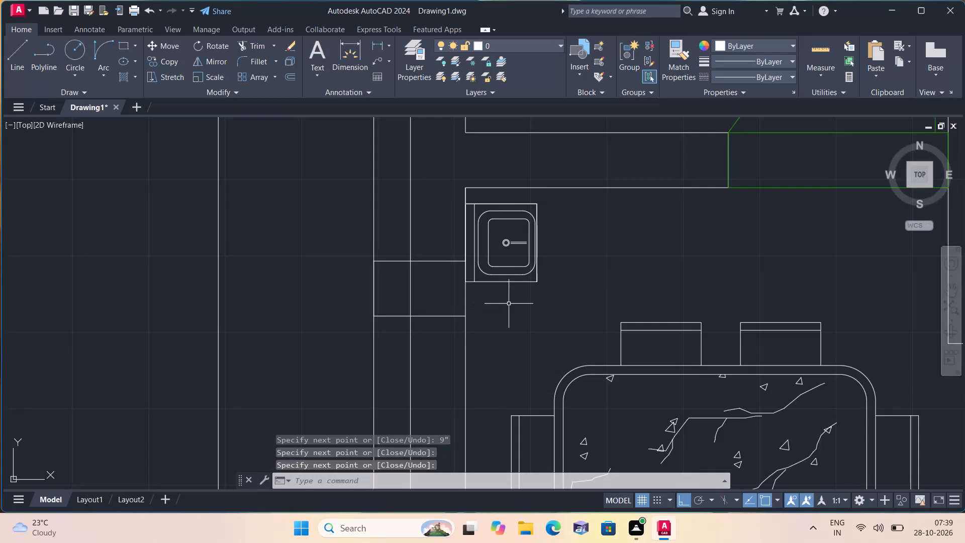
# Trim the middle wall line between the two new horizontal lines of the 9" projection below Unit 2's toilet.
pyautogui.write('trim')
pyautogui.press('space')
pyautogui.moveTo(416, 283); pyautogui.dragTo(406, 278)
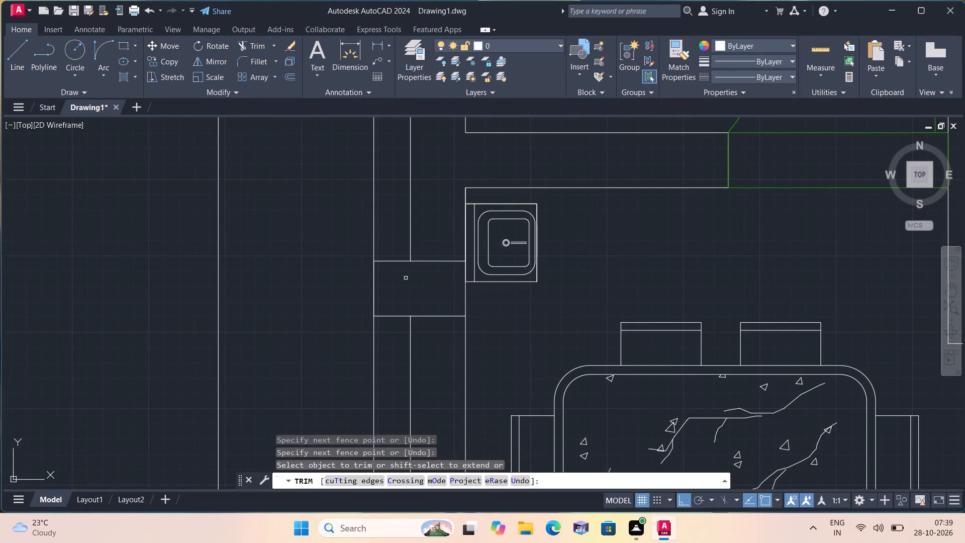
pyautogui.click(373, 282)
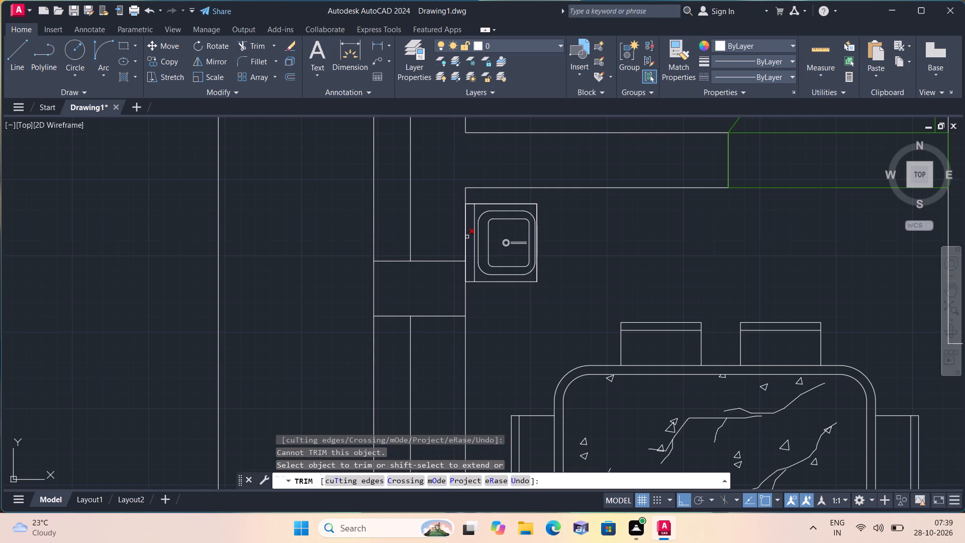
pyautogui.click(467, 237)
pyautogui.scroll(-1, 323, 216)
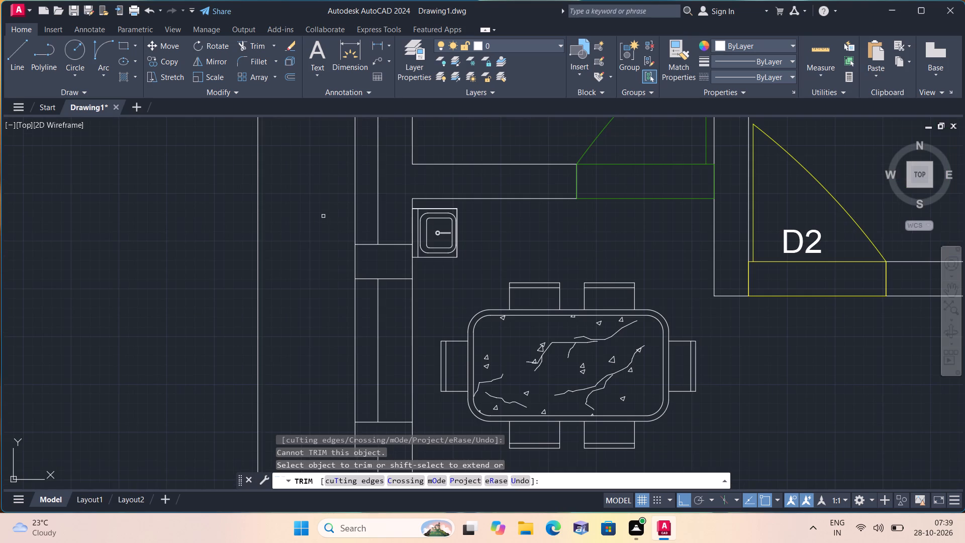
pyautogui.press('Escape')
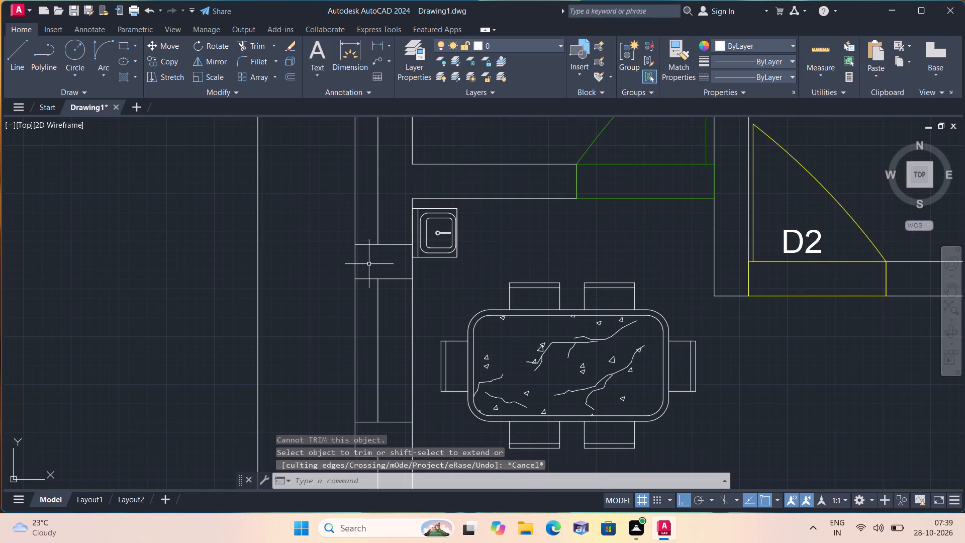
# Trim the three vertical west wall lines between the two projections beside Unit 2's dining table to open the window gap.
pyautogui.scroll(1, 379, 264)
pyautogui.moveTo(380, 264); pyautogui.dragTo(404, 242, button='middle')
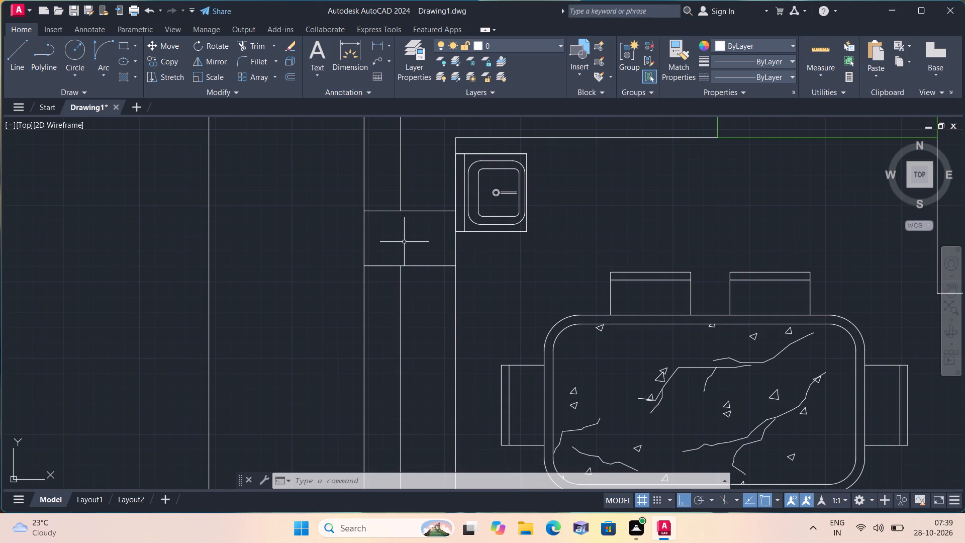
pyautogui.scroll(-1, 404, 242)
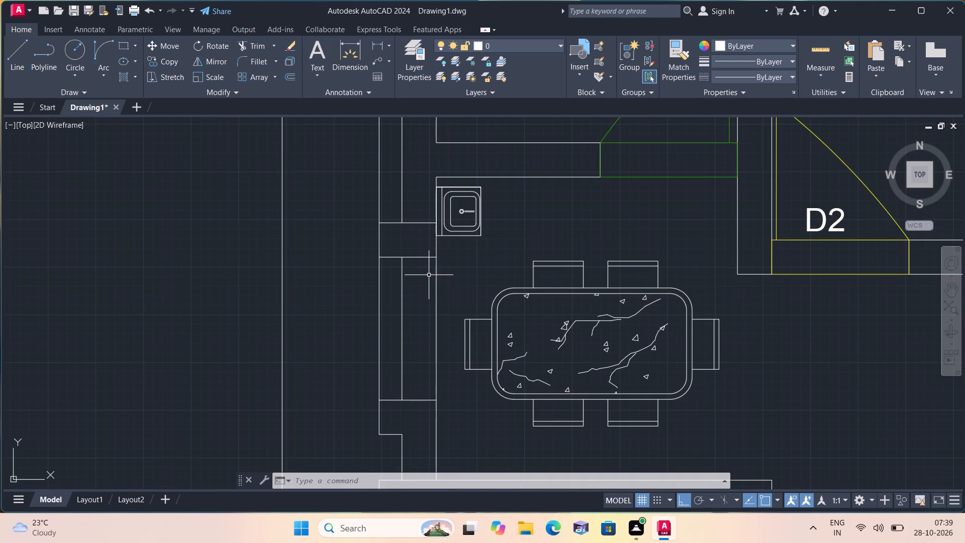
pyautogui.moveTo(431, 275); pyautogui.dragTo(432, 222, button='middle')
pyautogui.scroll(-1, 432, 222)
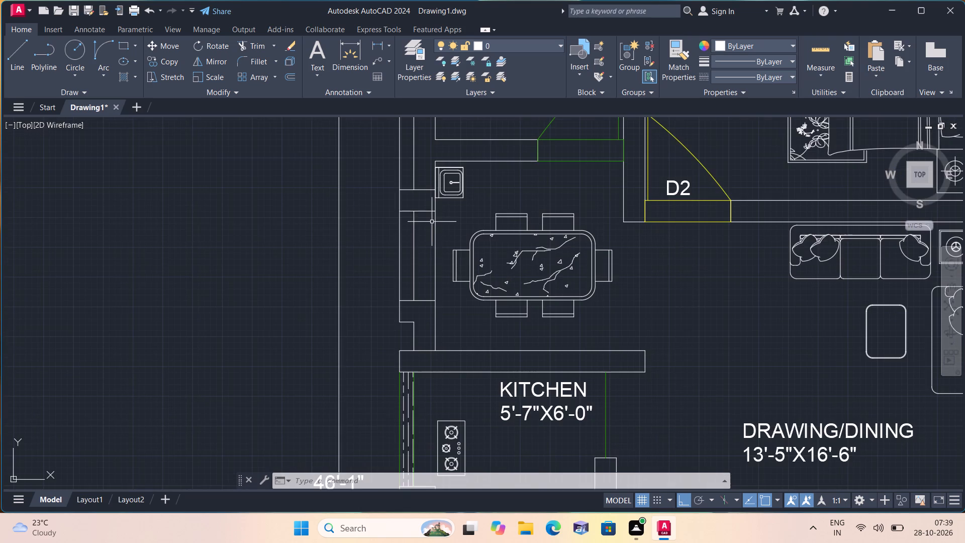
pyautogui.scroll(1, 430, 239)
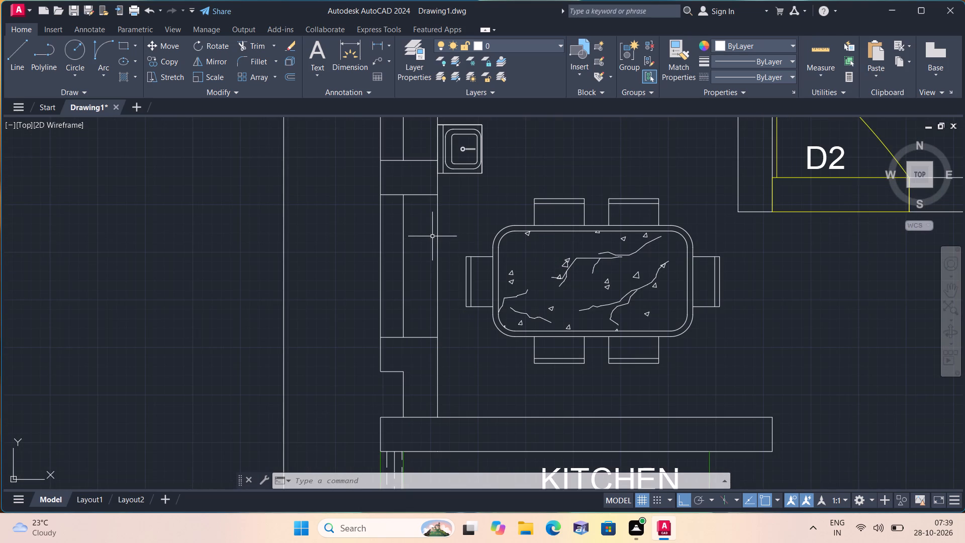
pyautogui.press('space')
pyautogui.moveTo(441, 247); pyautogui.dragTo(430, 233)
pyautogui.press('space')
pyautogui.moveTo(428, 248); pyautogui.dragTo(381, 236)
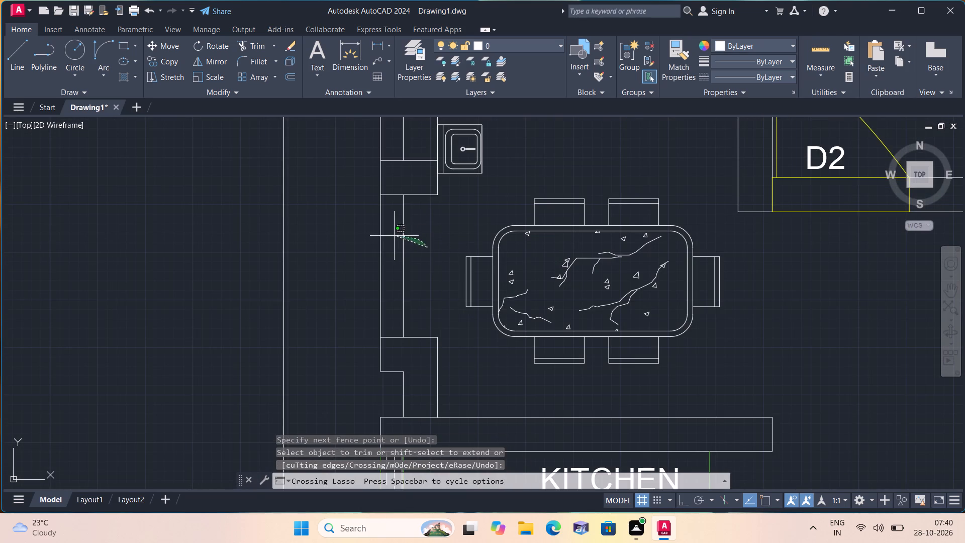
pyautogui.moveTo(381, 236); pyautogui.dragTo(375, 236)
pyautogui.press('Escape')
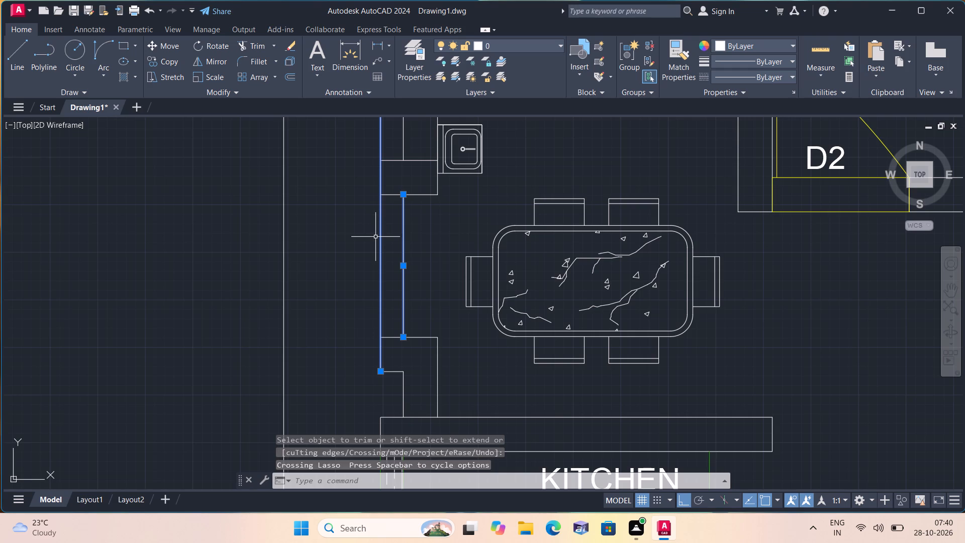
pyautogui.scroll(-1, 381, 241)
pyautogui.write('trim')
pyautogui.press('space')
pyautogui.moveTo(407, 239); pyautogui.dragTo(383, 248)
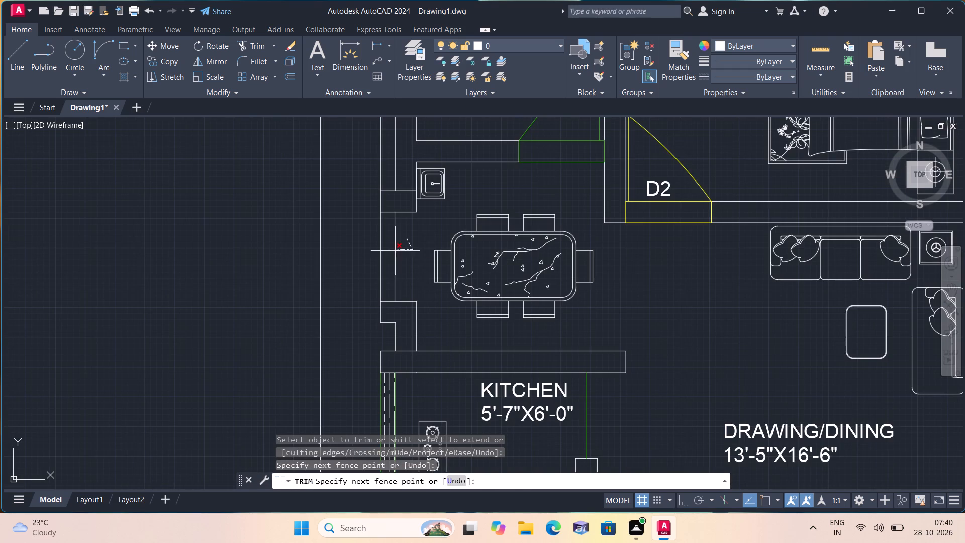
pyautogui.moveTo(383, 248); pyautogui.dragTo(372, 242)
pyautogui.click(372, 241)
pyautogui.press('space')
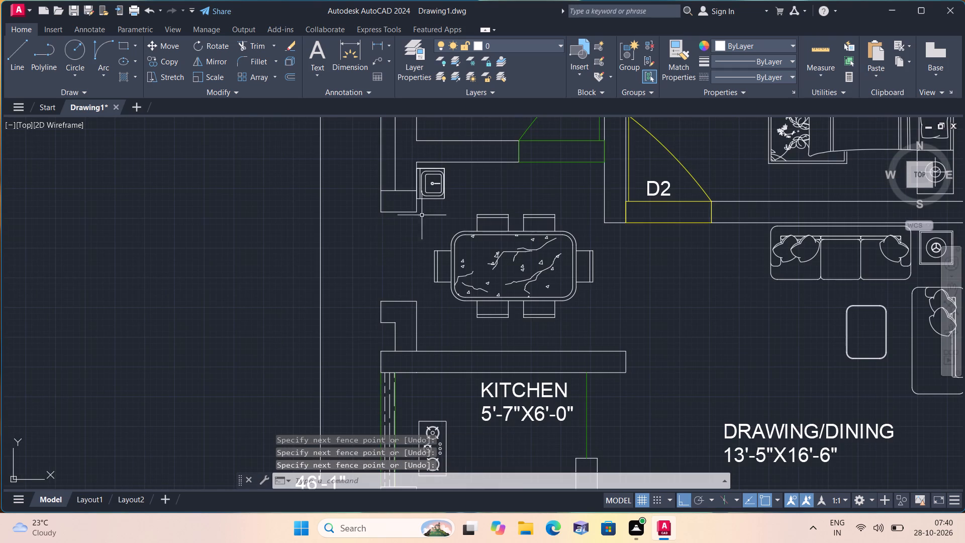
# On Layer1, draw two vertical green lines across the dining window opening, between the outer and middle corners of the projections.
pyautogui.click(538, 42)
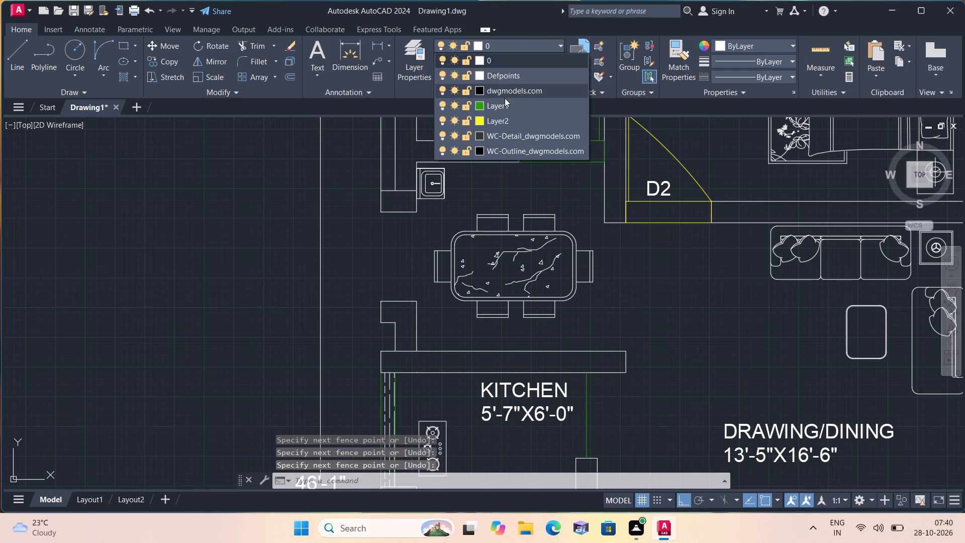
pyautogui.click(501, 105)
pyautogui.press('l')
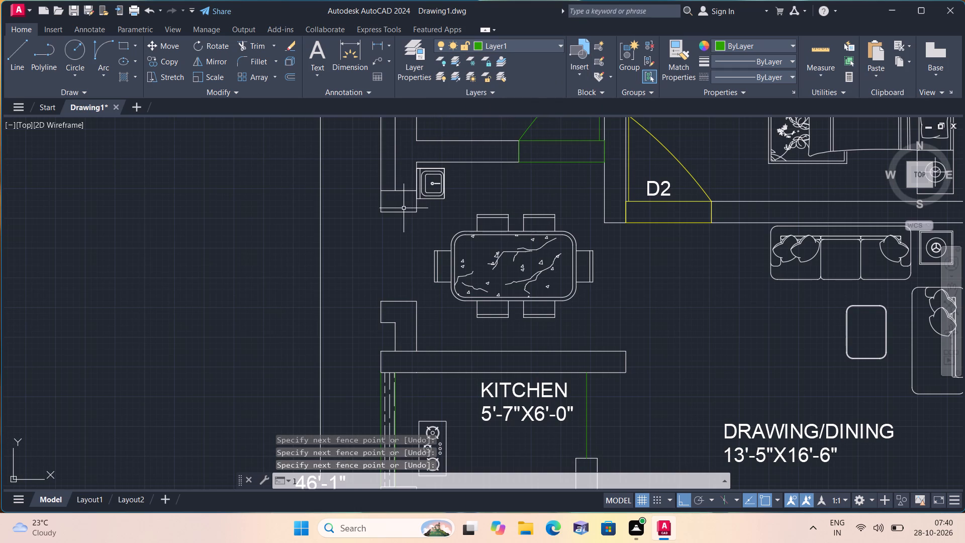
pyautogui.press('space')
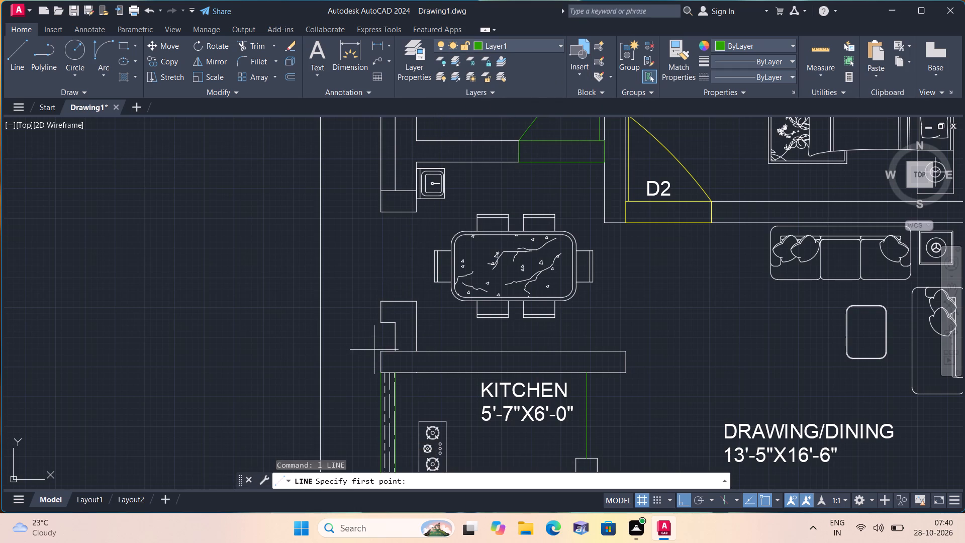
pyautogui.click(382, 302)
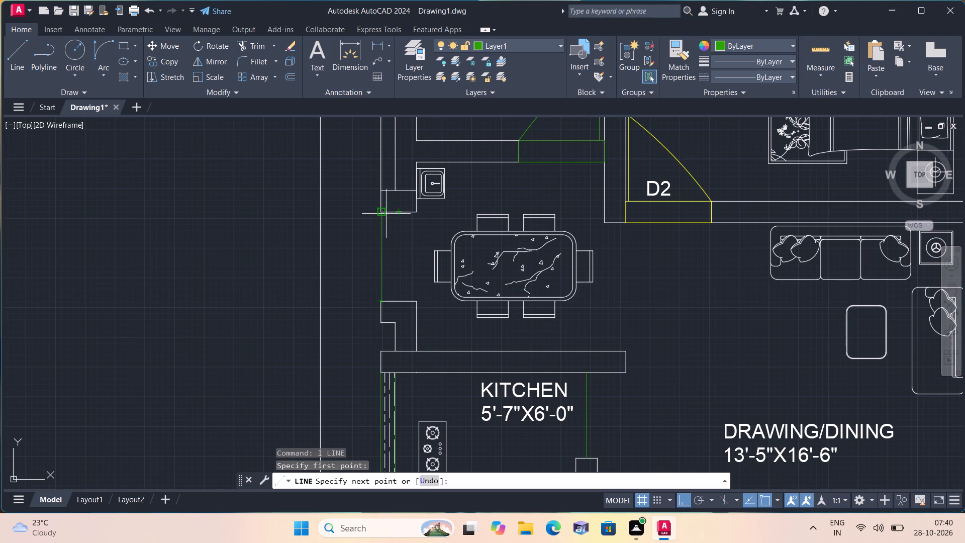
pyautogui.click(384, 213)
pyautogui.press('space')
pyautogui.moveTo(406, 277); pyautogui.dragTo(404, 229, button='middle')
pyautogui.scroll(-1, 403, 238)
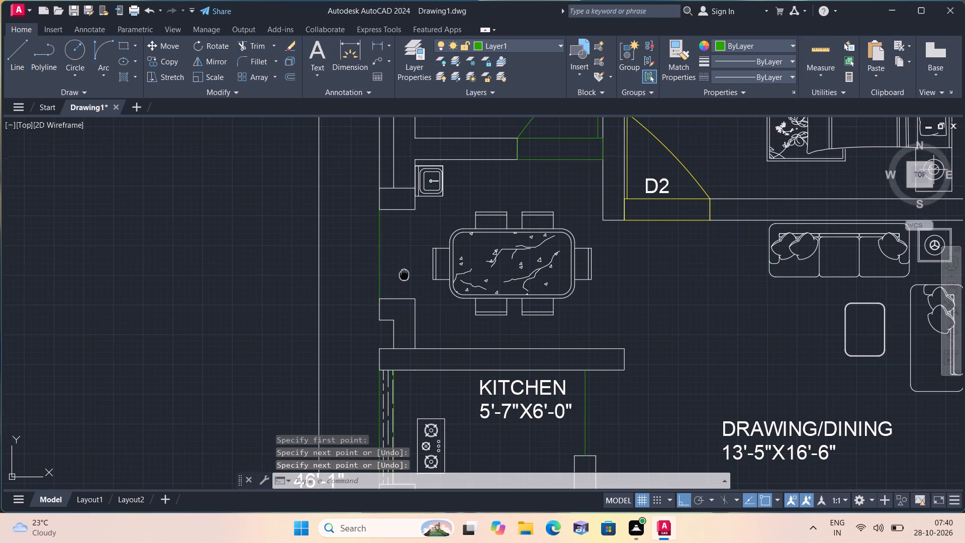
pyautogui.moveTo(404, 229); pyautogui.dragTo(405, 214, button='middle')
pyautogui.press('space')
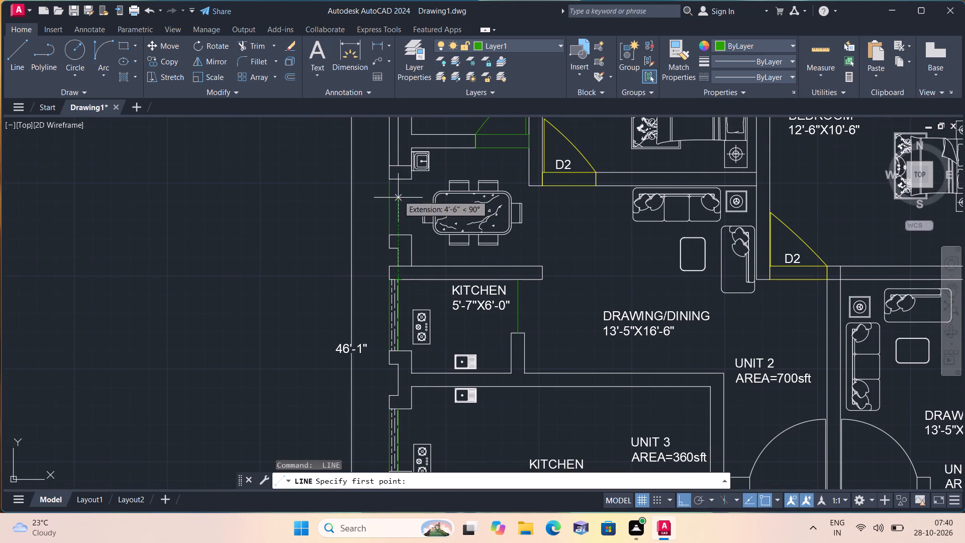
pyautogui.click(398, 178)
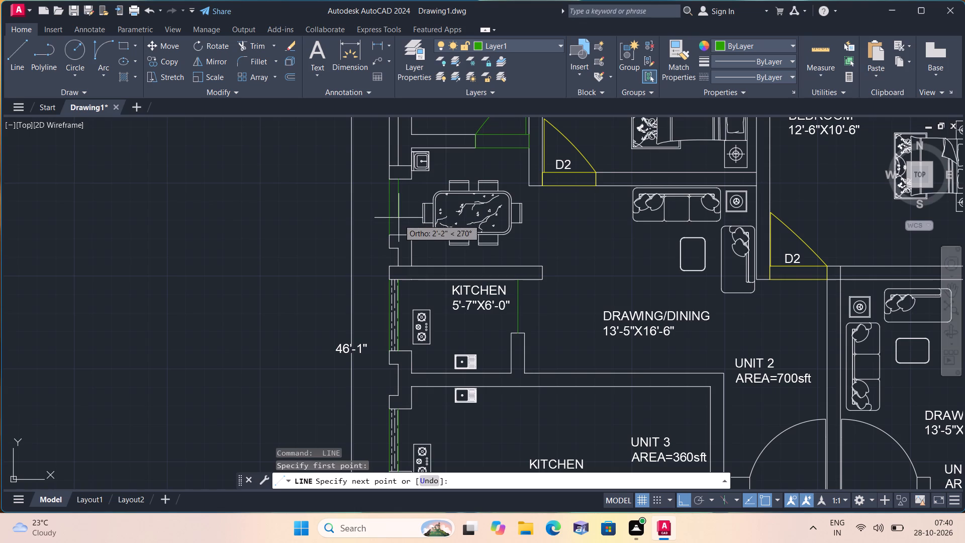
pyautogui.scroll(2, 398, 234)
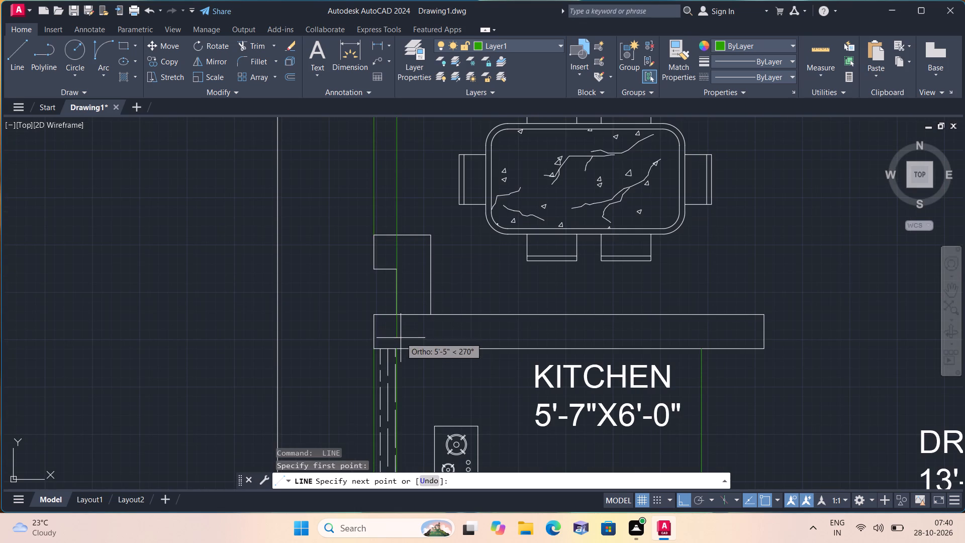
pyautogui.click(396, 235)
pyautogui.press('space')
# Hatch Unit 2's dining window opening between the two green lines.
pyautogui.scroll(-2, 405, 218)
pyautogui.moveTo(417, 211); pyautogui.dragTo(435, 247, button='middle')
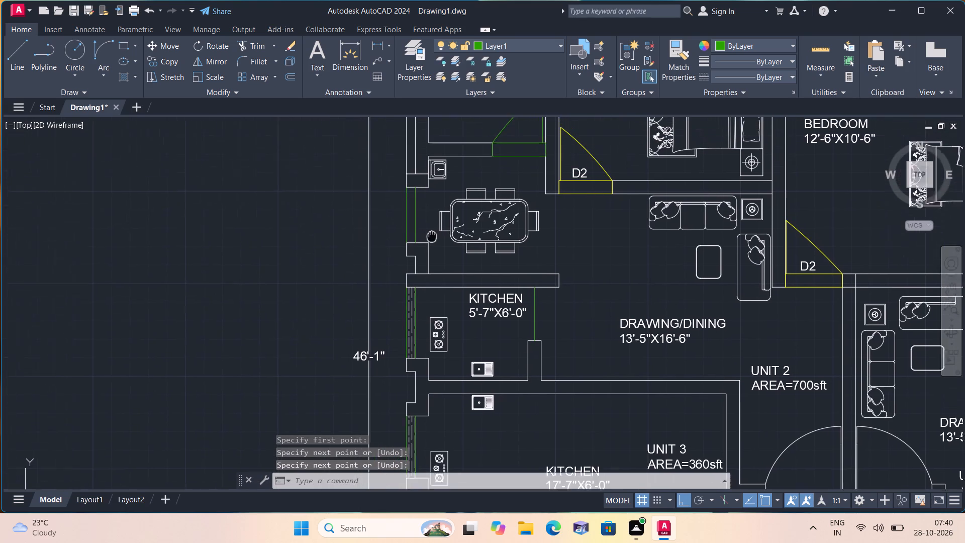
pyautogui.moveTo(435, 247); pyautogui.dragTo(439, 258, button='middle')
pyautogui.press('h')
pyautogui.press('space')
pyautogui.scroll(1, 424, 244)
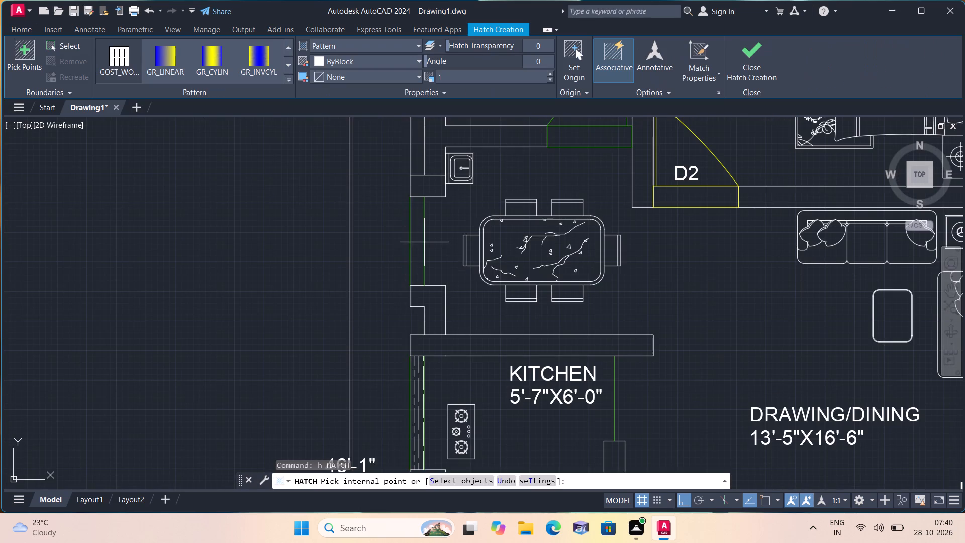
pyautogui.click(418, 229)
pyautogui.press('Escape')
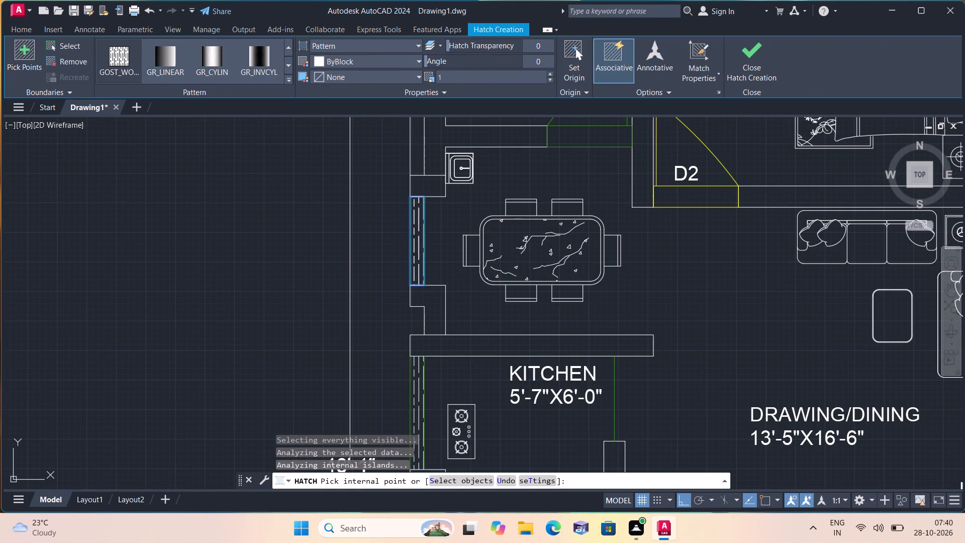
# Trim the leftover horizontal line crossing the wall at the top of the projection beside the dining washbasin.
pyautogui.moveTo(460, 225); pyautogui.dragTo(465, 314, button='middle')
pyautogui.scroll(-1, 464, 307)
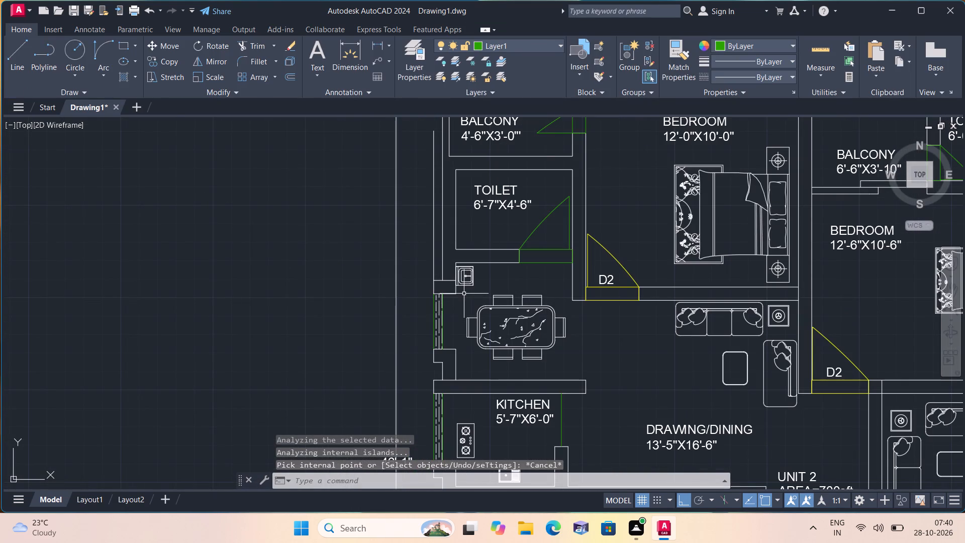
pyautogui.write('trim')
pyautogui.press('space')
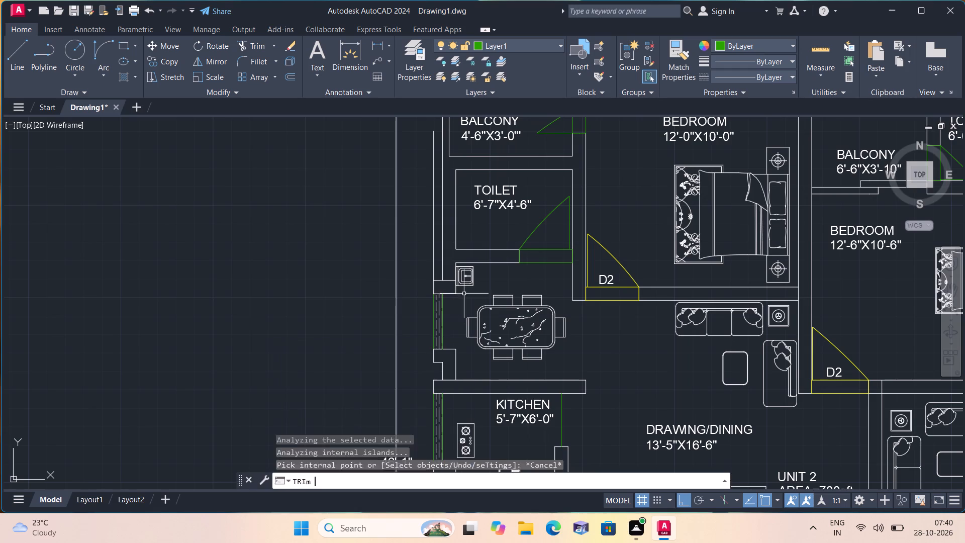
pyautogui.click(450, 282)
pyautogui.press('space')
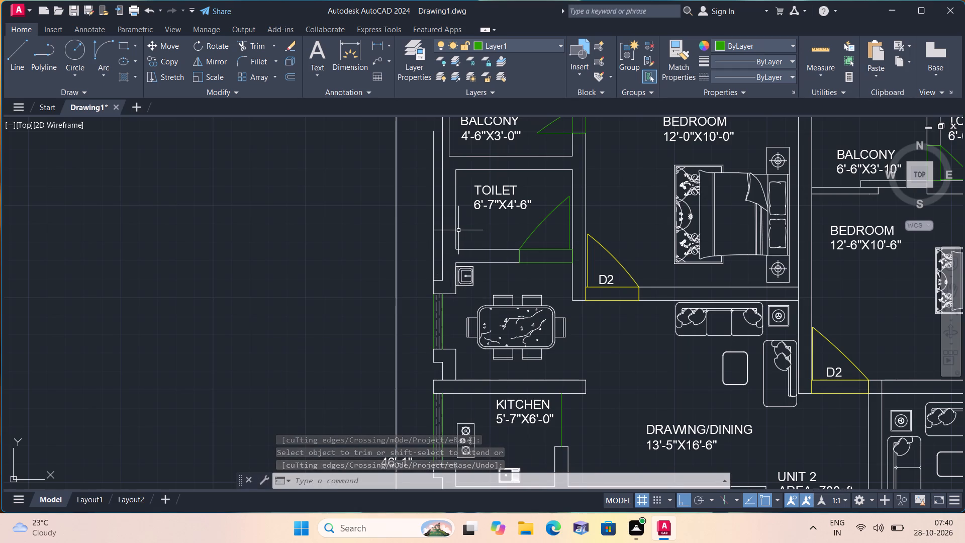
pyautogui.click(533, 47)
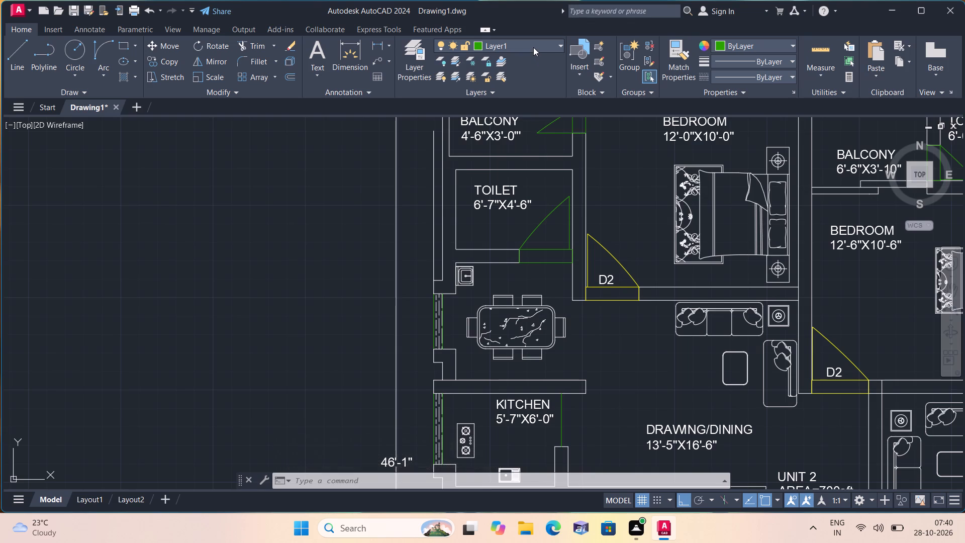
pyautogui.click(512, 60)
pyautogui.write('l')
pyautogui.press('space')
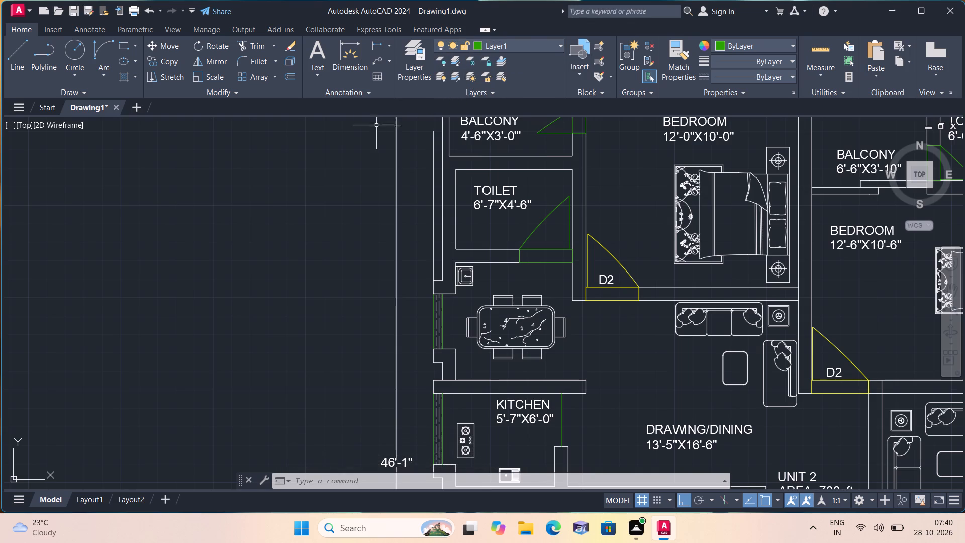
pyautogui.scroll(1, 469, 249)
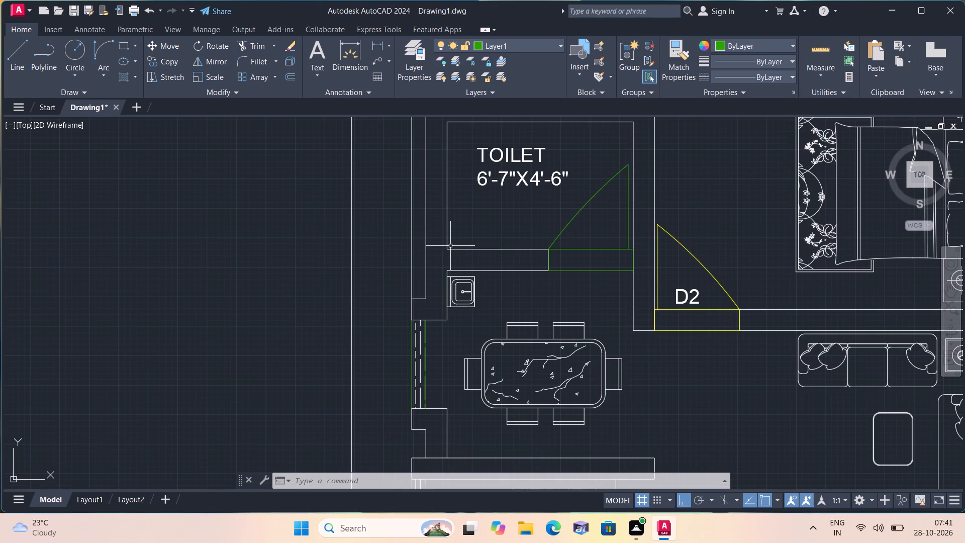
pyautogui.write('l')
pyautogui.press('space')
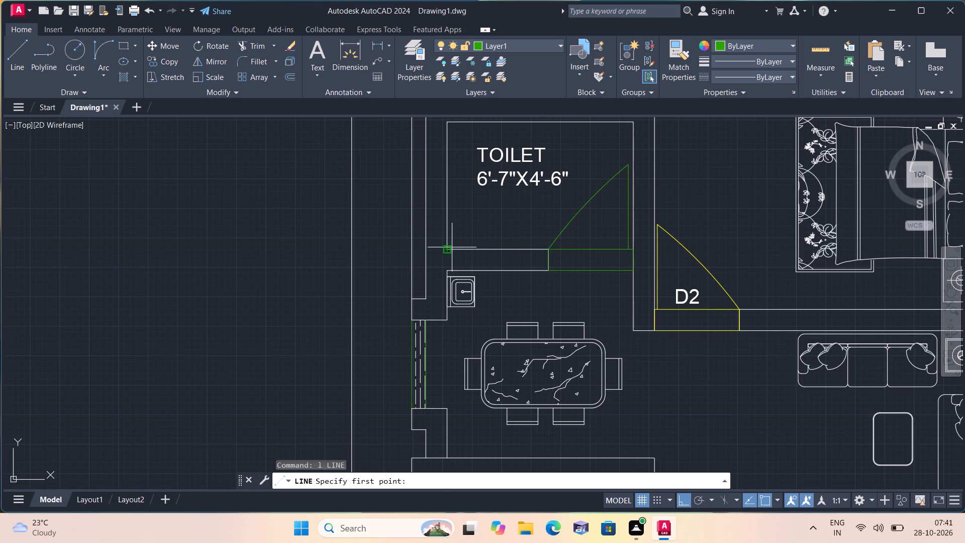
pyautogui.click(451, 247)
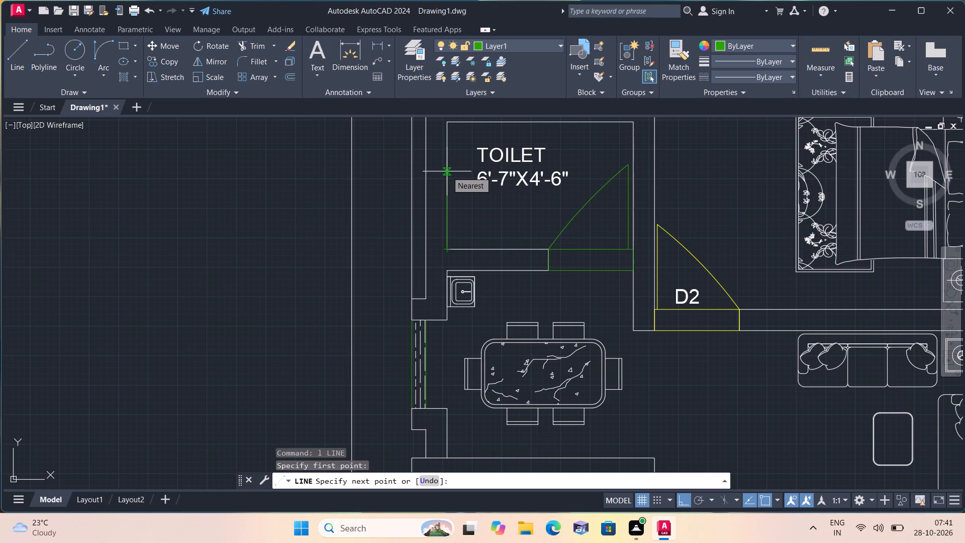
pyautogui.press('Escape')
# Make layer 0 the current drawing layer.
pyautogui.scroll(-2, 448, 172)
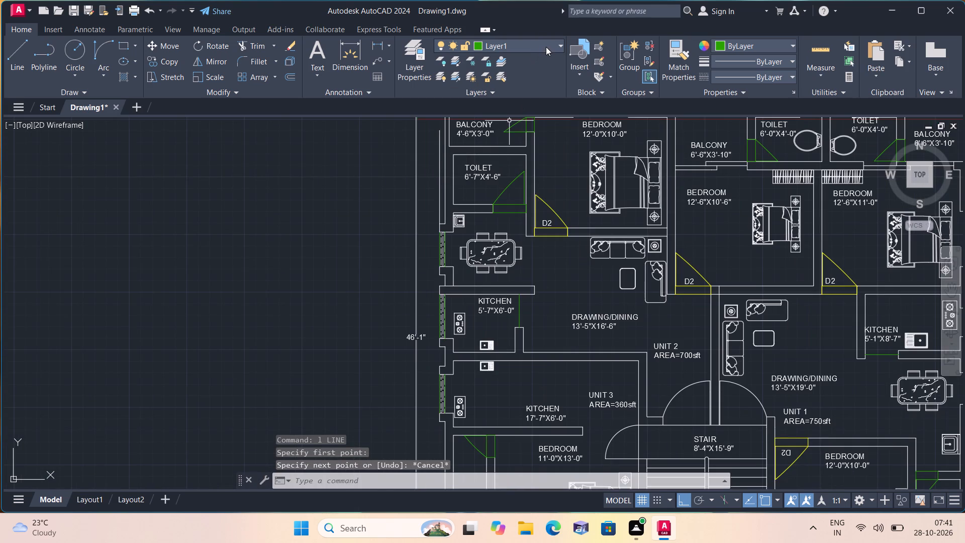
pyautogui.click(546, 46)
pyautogui.click(527, 61)
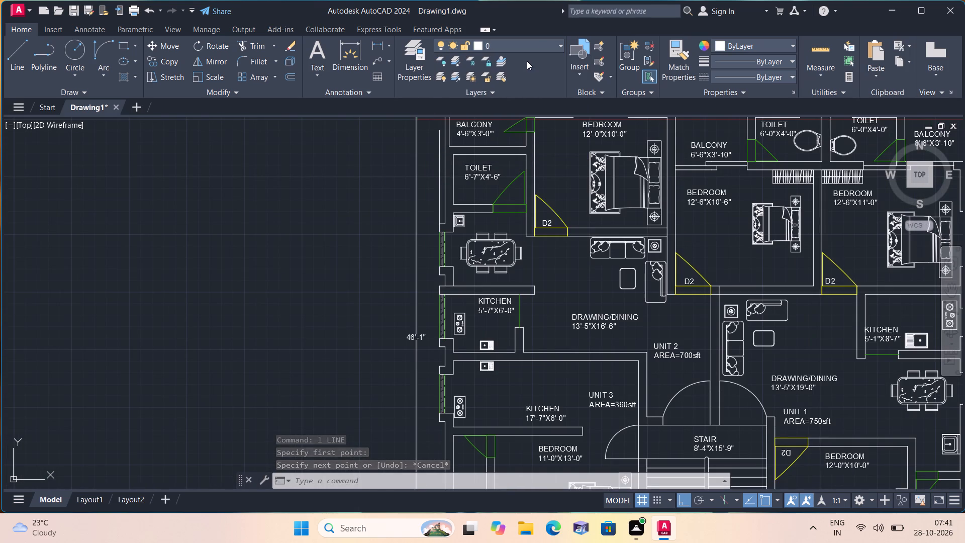
# Draw a horizontal line across the west wall, from partway down the toilet's west side to the outer wall line.
pyautogui.write('l')
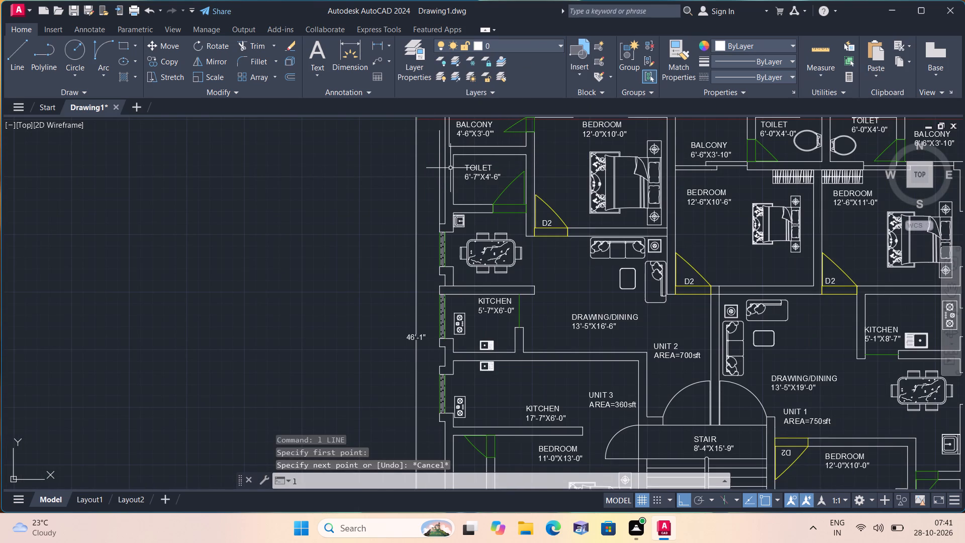
pyautogui.press('space')
pyautogui.scroll(1, 456, 160)
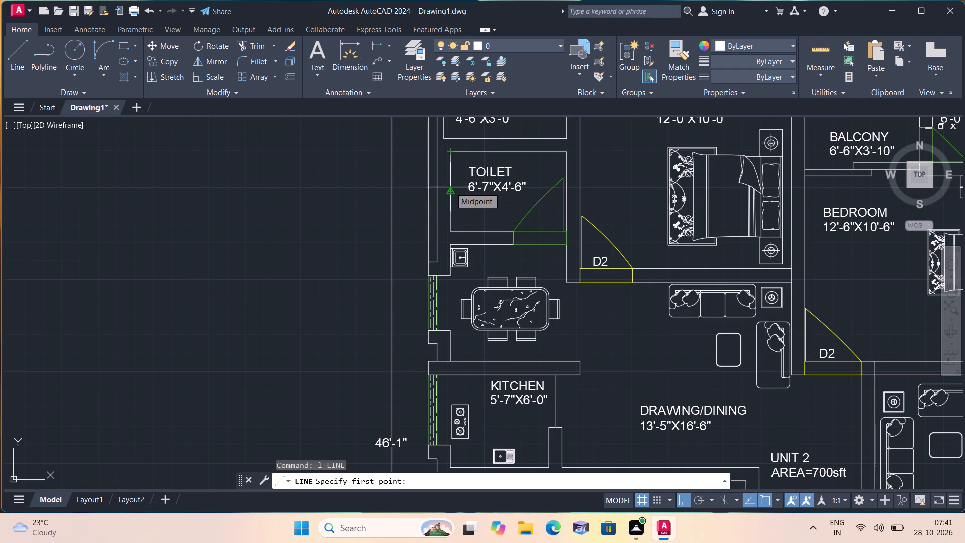
pyautogui.scroll(1, 453, 182)
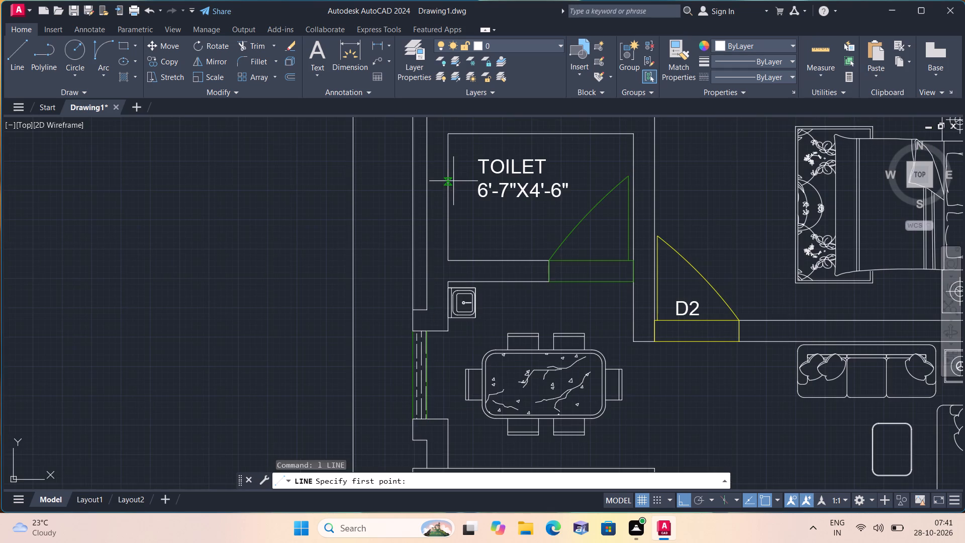
pyautogui.click(447, 175)
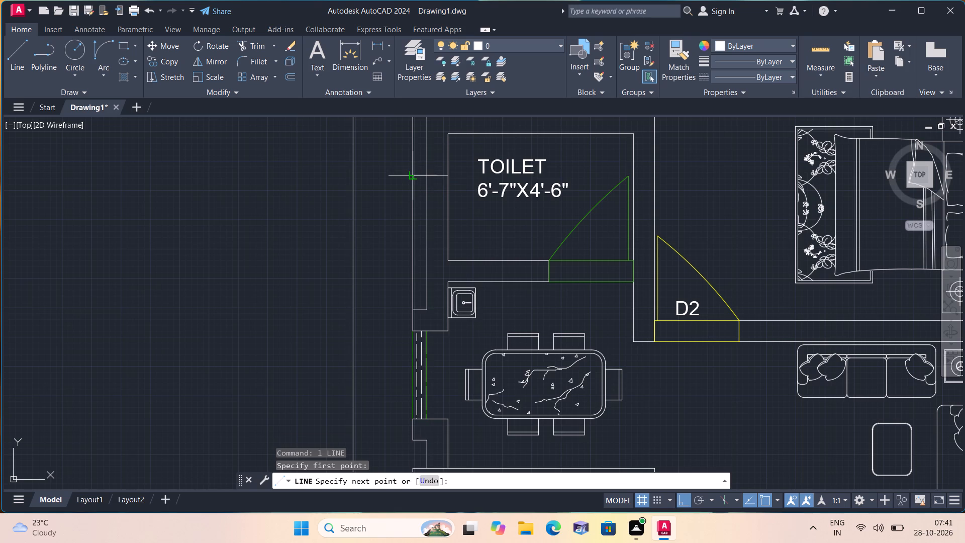
pyautogui.click(415, 172)
pyautogui.press('space')
# Draw a horizontal line from the northwest corner of Unit 2's toilet across the west wall to the outer wall line.
pyautogui.press('space')
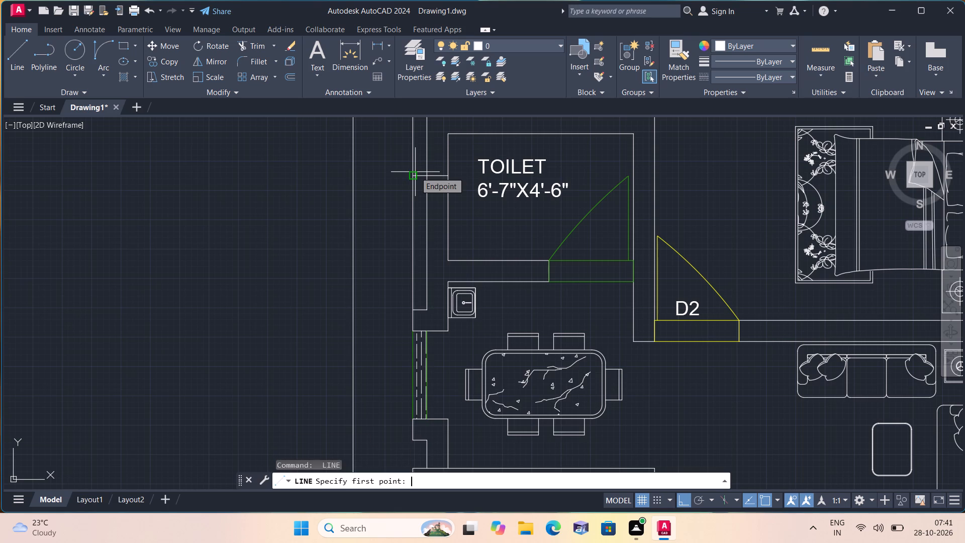
pyautogui.scroll(-1, 415, 172)
pyautogui.moveTo(415, 172); pyautogui.dragTo(415, 247, button='middle')
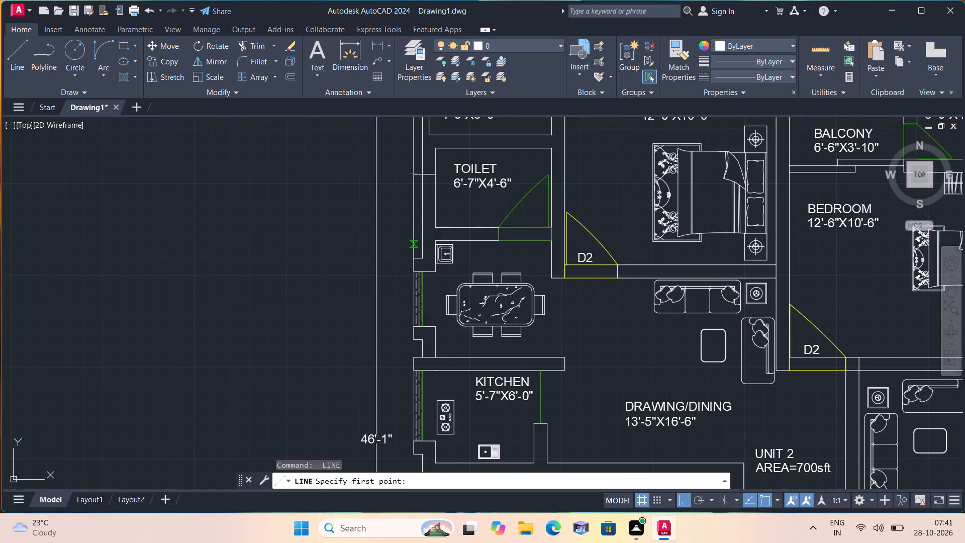
pyautogui.moveTo(419, 170); pyautogui.dragTo(409, 285, button='middle')
pyautogui.scroll(2, 410, 285)
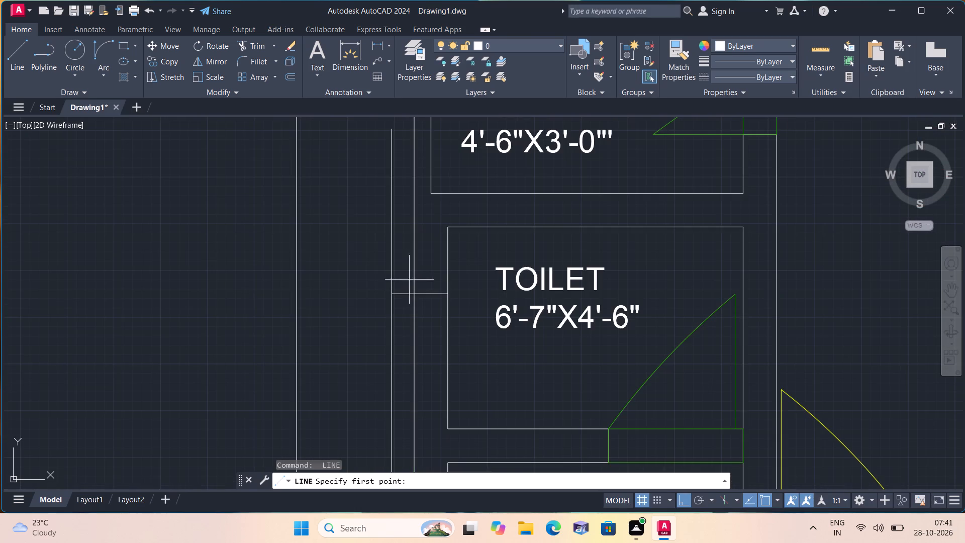
pyautogui.click(450, 222)
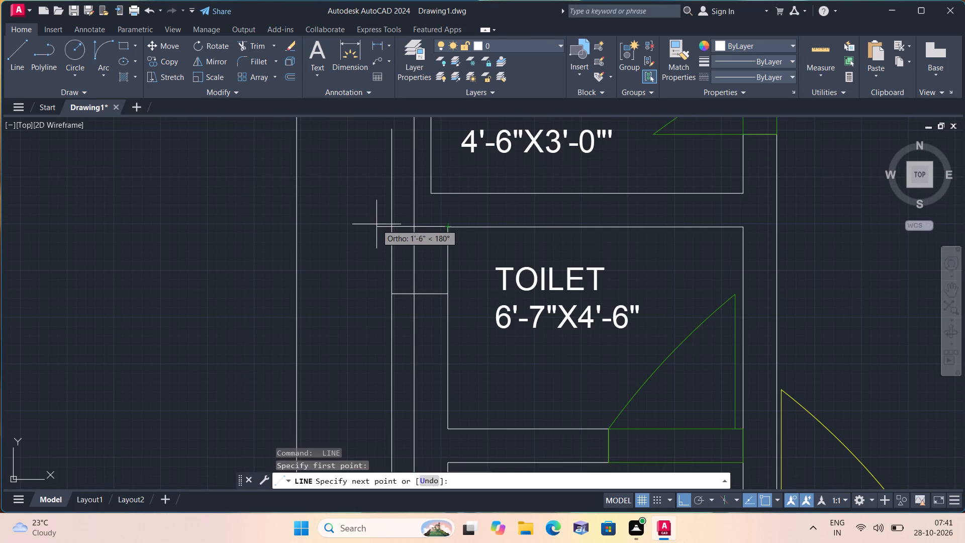
pyautogui.click(398, 225)
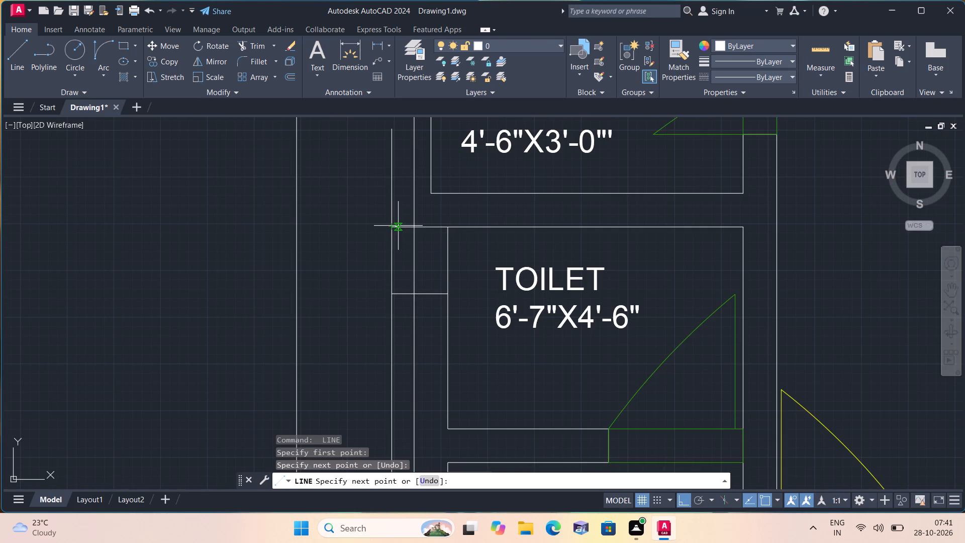
pyautogui.press('space')
# Trim the outer, middle and short horizontal line segments around the toilet's northwest corner to shape a stepped wall projection.
pyautogui.write('trim')
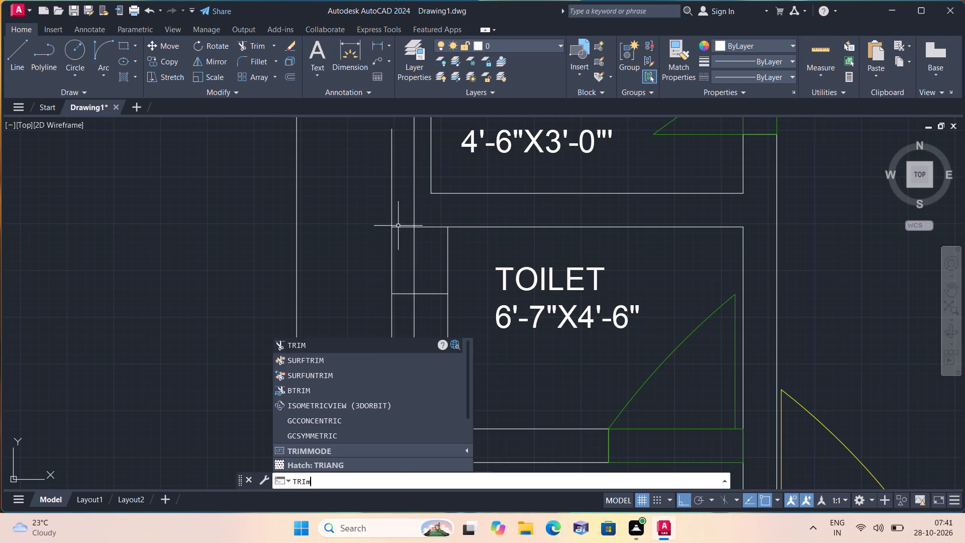
pyautogui.press('space')
pyautogui.scroll(2, 402, 187)
pyautogui.scroll(-1, 402, 186)
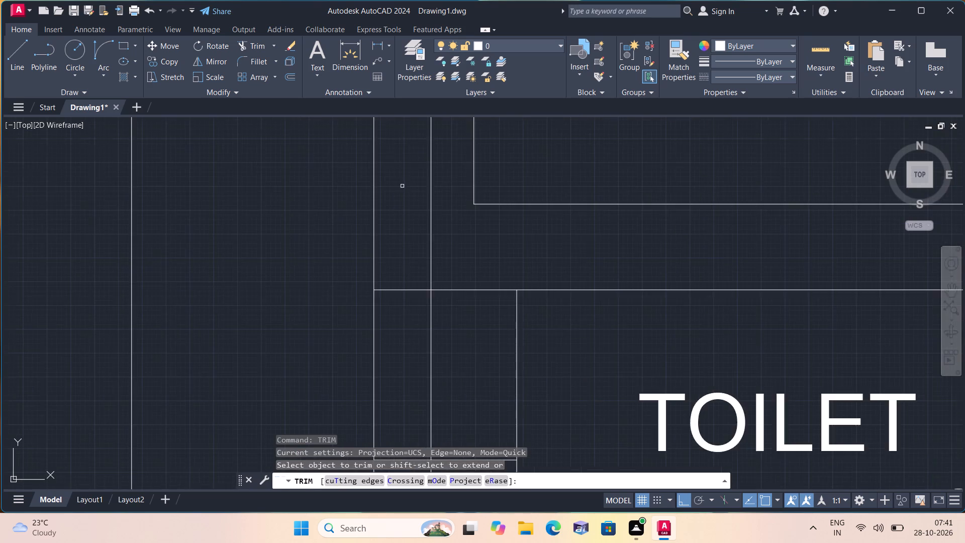
pyautogui.moveTo(399, 186); pyautogui.dragTo(362, 195)
pyautogui.scroll(-2, 362, 195)
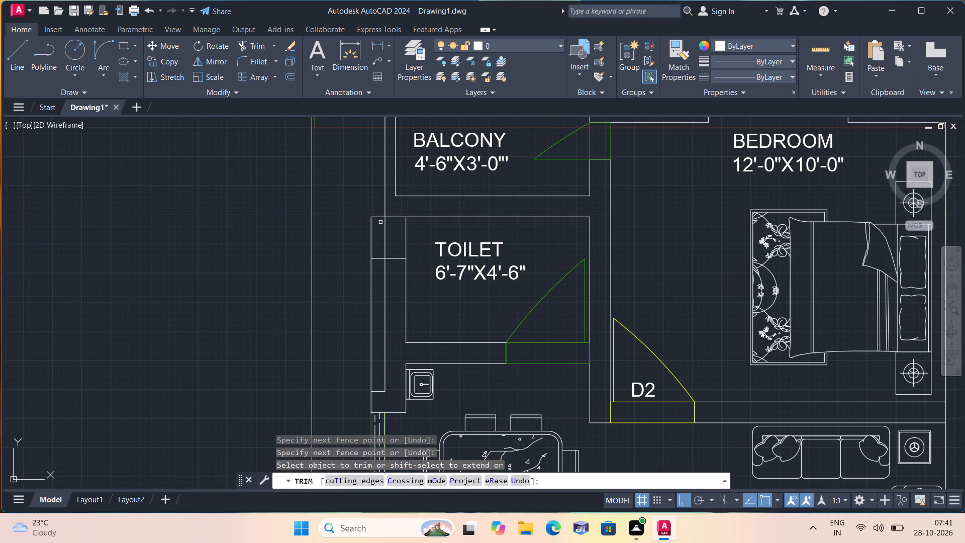
pyautogui.click(386, 231)
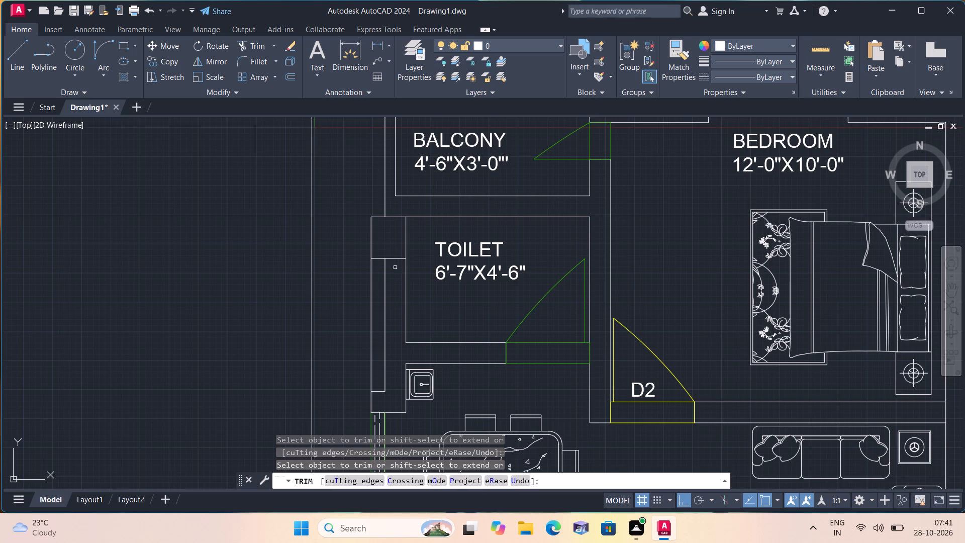
pyautogui.scroll(-1, 412, 277)
pyautogui.moveTo(412, 277); pyautogui.dragTo(412, 269, button='middle')
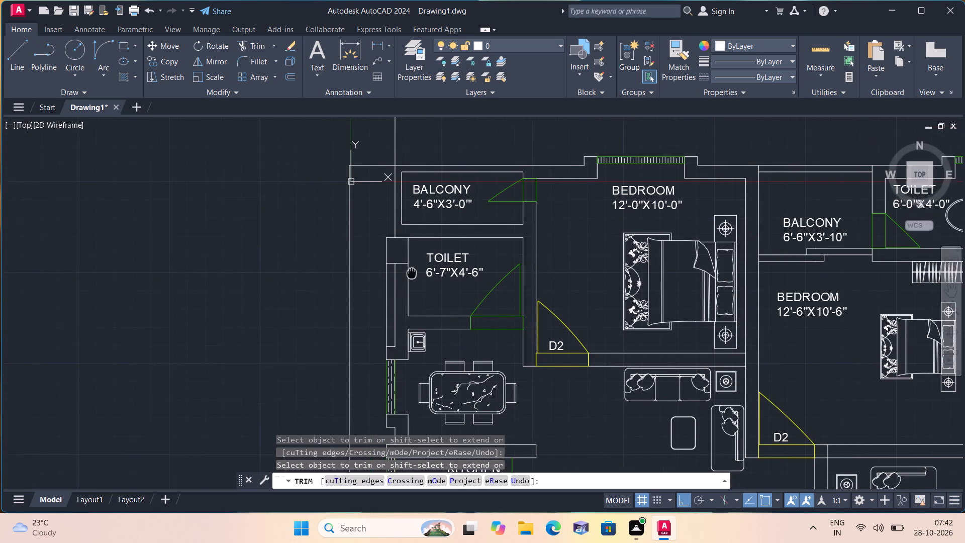
pyautogui.moveTo(412, 269); pyautogui.dragTo(416, 247, button='middle')
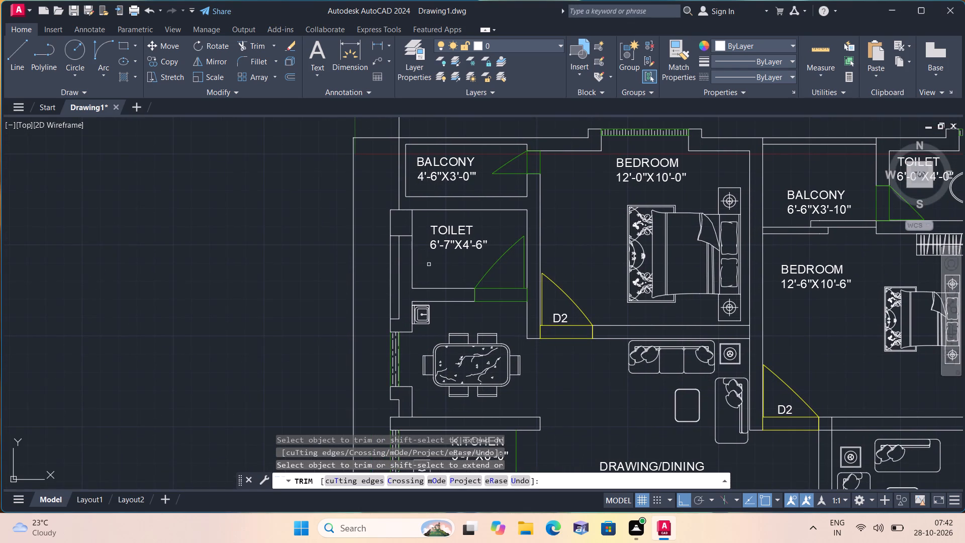
pyautogui.click(390, 271)
pyautogui.click(403, 236)
pyautogui.scroll(-1, 403, 238)
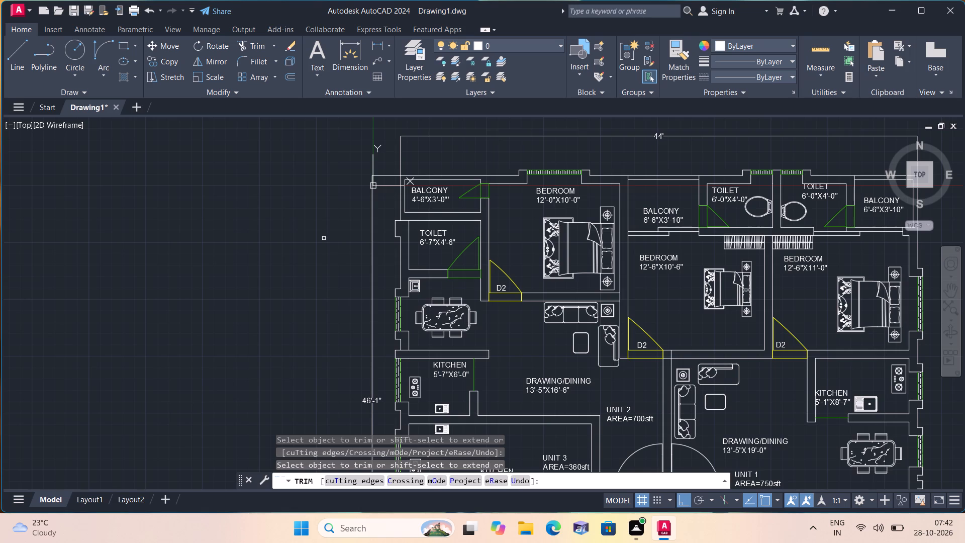
pyautogui.press('Escape')
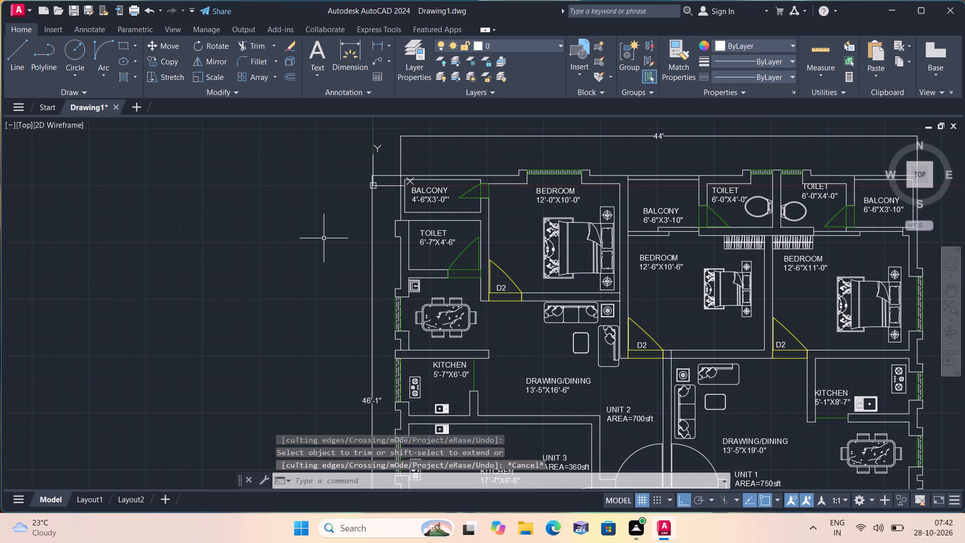
# Draw lines from the projection's outer top corner up to the balcony's lower edge level and across to the balcony's southwest corner.
pyautogui.write('l')
pyautogui.press('space')
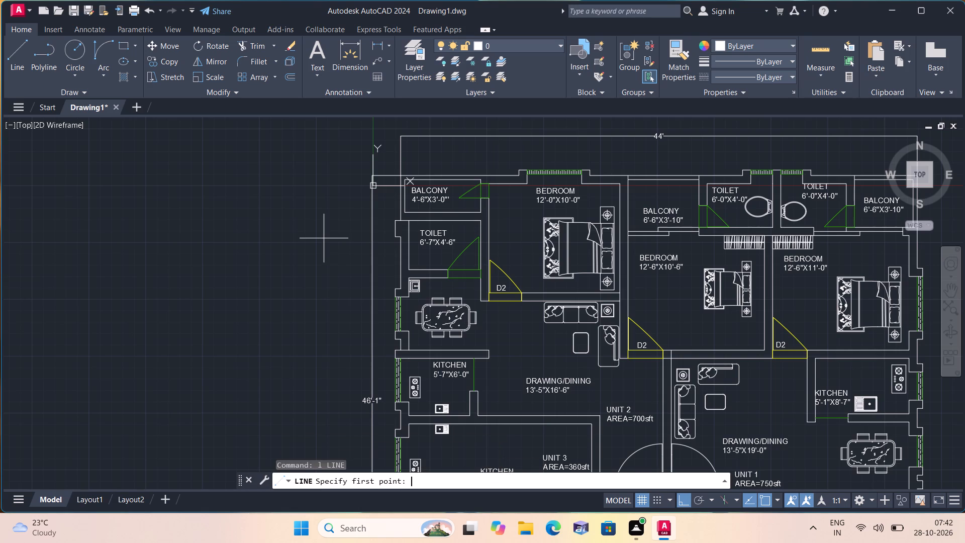
pyautogui.scroll(2, 397, 203)
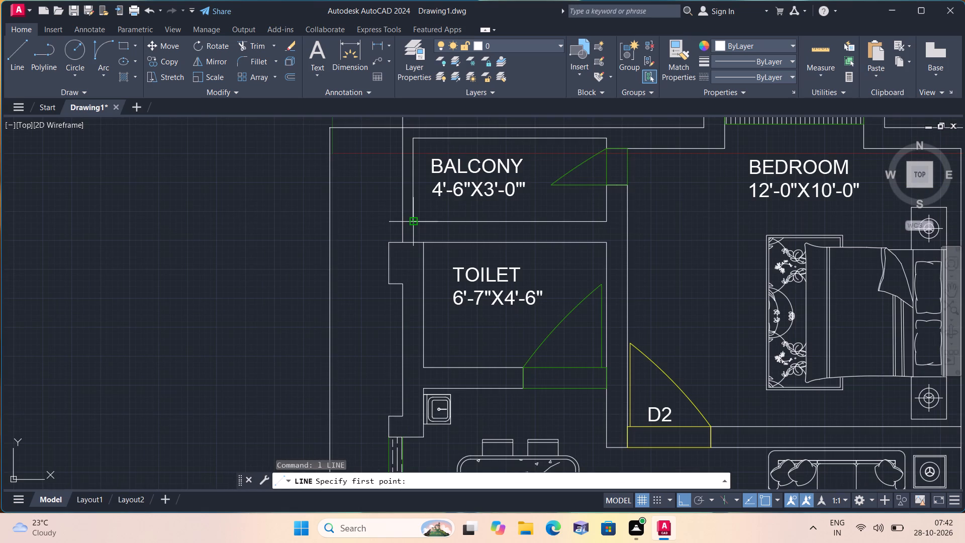
pyautogui.click(388, 241)
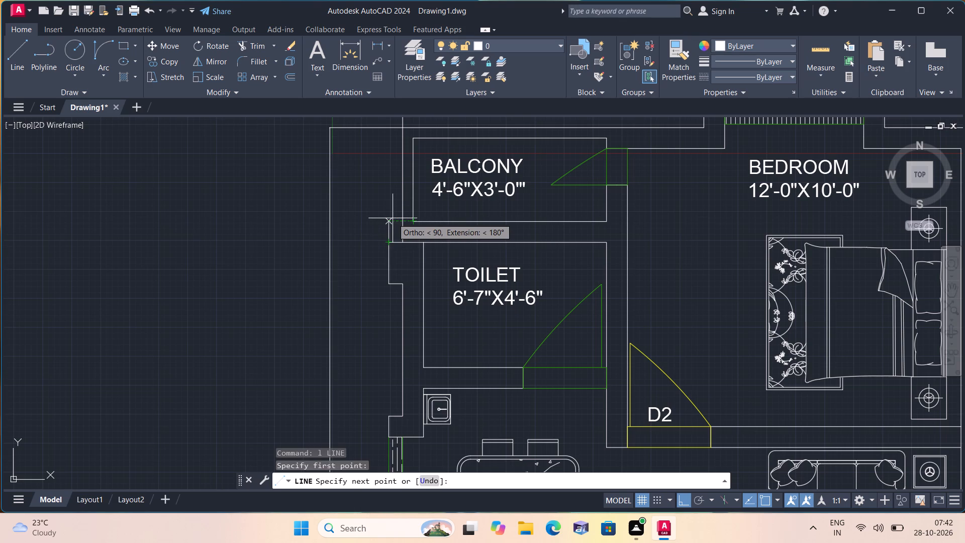
pyautogui.click(393, 218)
pyautogui.click(414, 219)
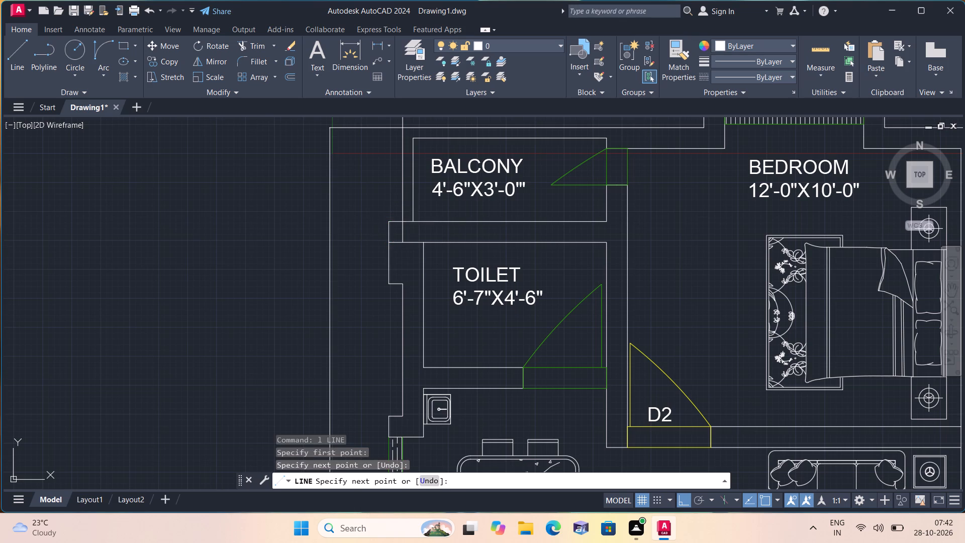
pyautogui.press('space')
# Draw a short horizontal line closing the projection's underside, from the middle wall line to the toilet's west side.
pyautogui.press('space')
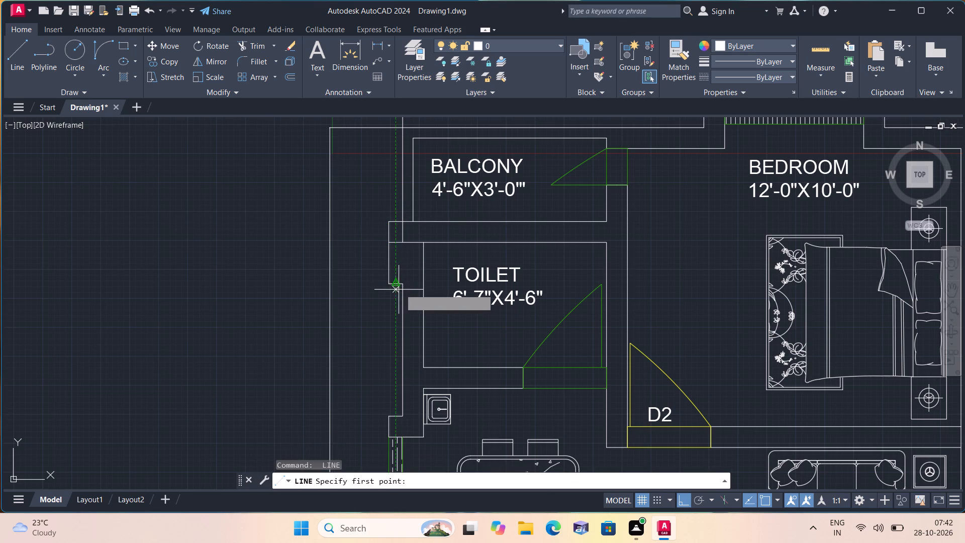
pyautogui.click(404, 286)
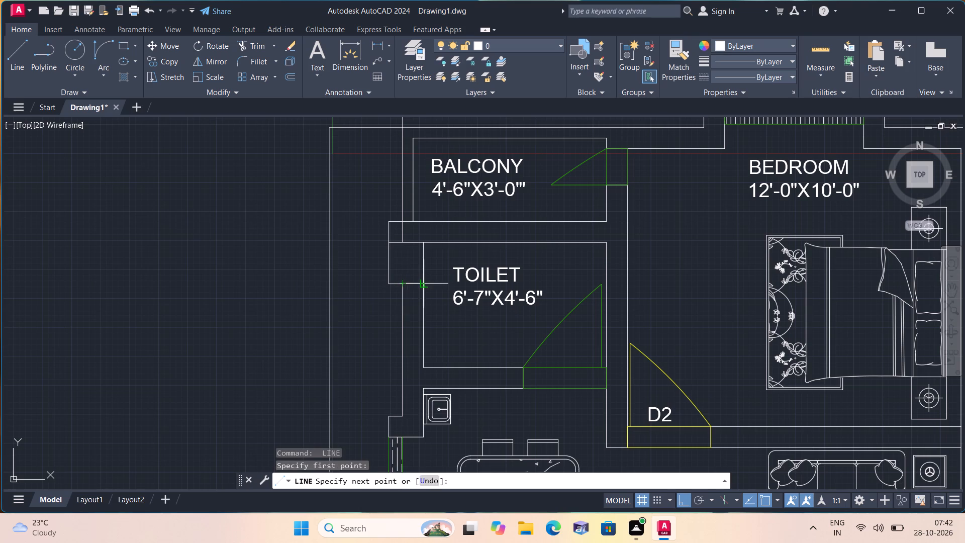
pyautogui.click(424, 287)
pyautogui.press('space')
# Trim the middle wall line where it crosses the projection between the balcony and the toilet.
pyautogui.write('trim')
pyautogui.press('space')
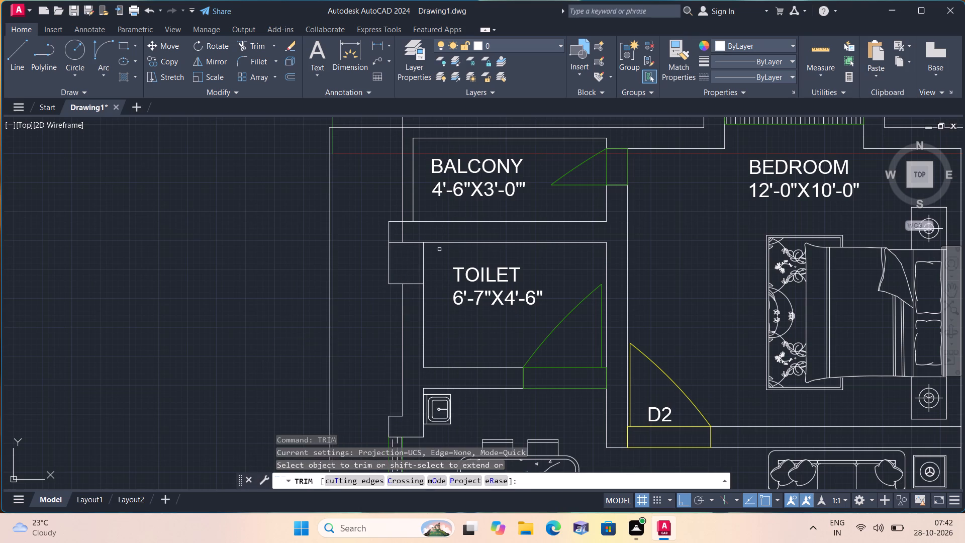
pyautogui.scroll(1, 397, 249)
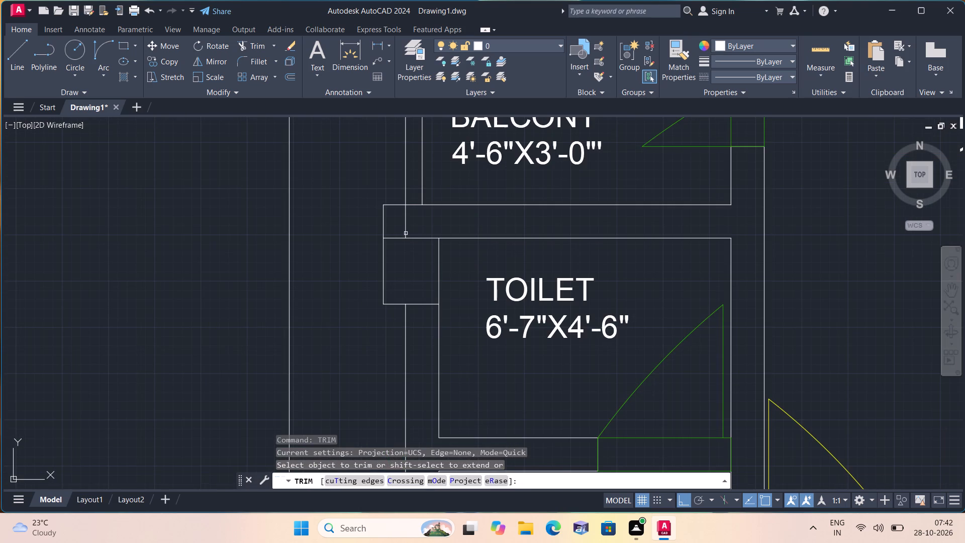
pyautogui.moveTo(409, 226); pyautogui.dragTo(399, 219)
pyautogui.scroll(-1, 399, 219)
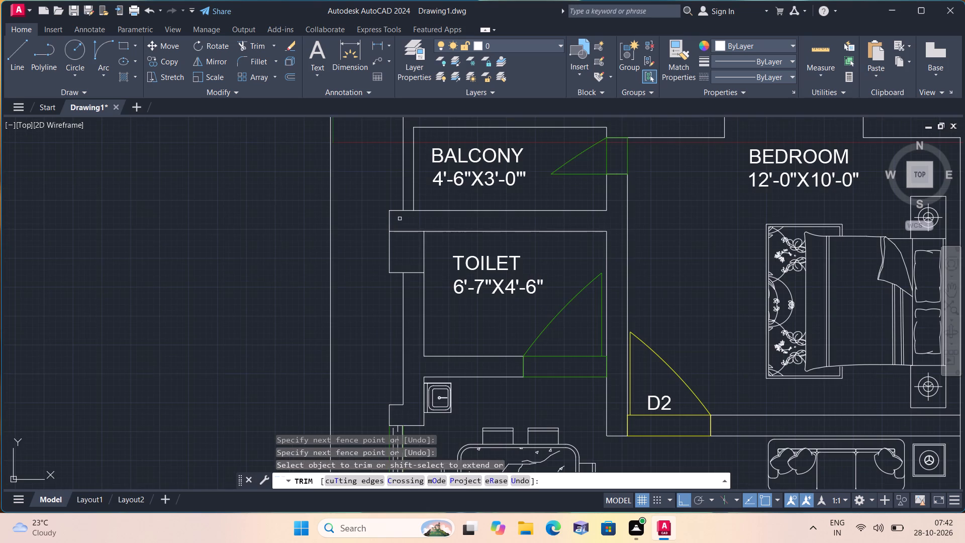
pyautogui.scroll(1, 406, 217)
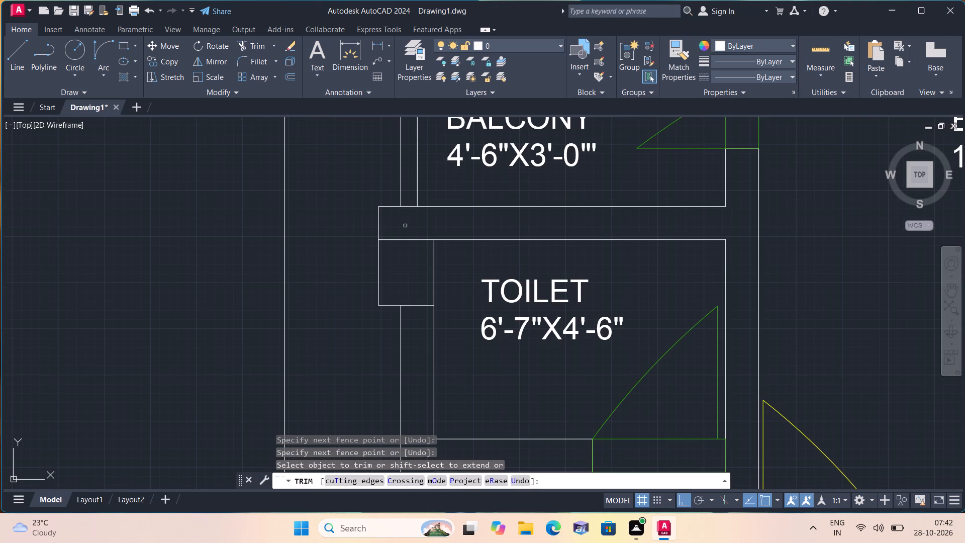
pyautogui.press('space')
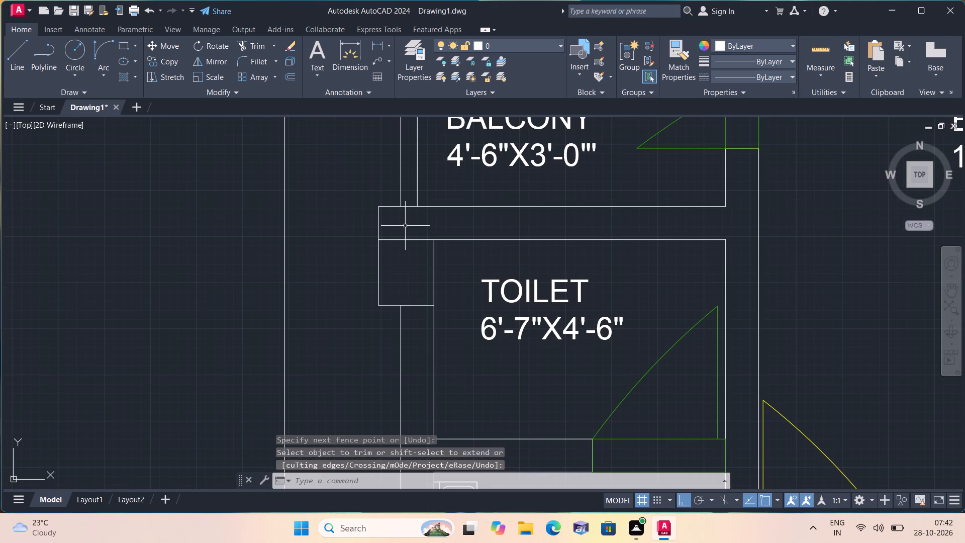
# Outline a 9" downward extension of the projection, from its inner bottom corner across the wall and up to its outer bottom corner.
pyautogui.write('l')
pyautogui.press('space')
pyautogui.scroll(-1, 407, 234)
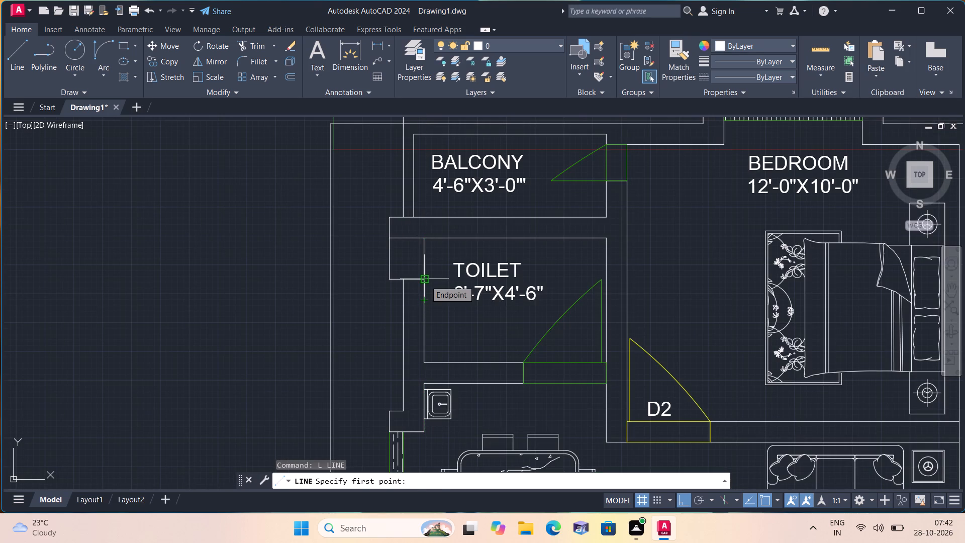
pyautogui.click(425, 281)
pyautogui.write('9"')
pyautogui.press('space')
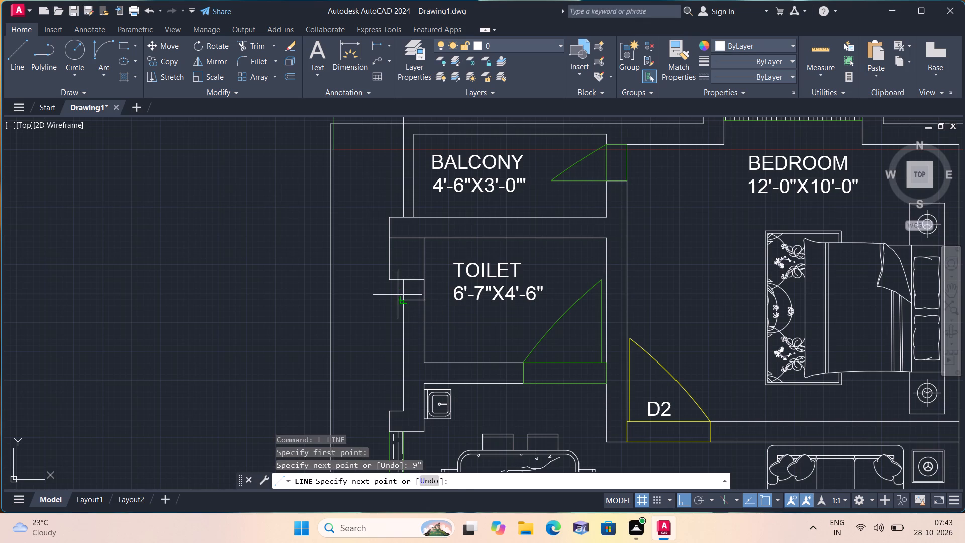
pyautogui.click(402, 300)
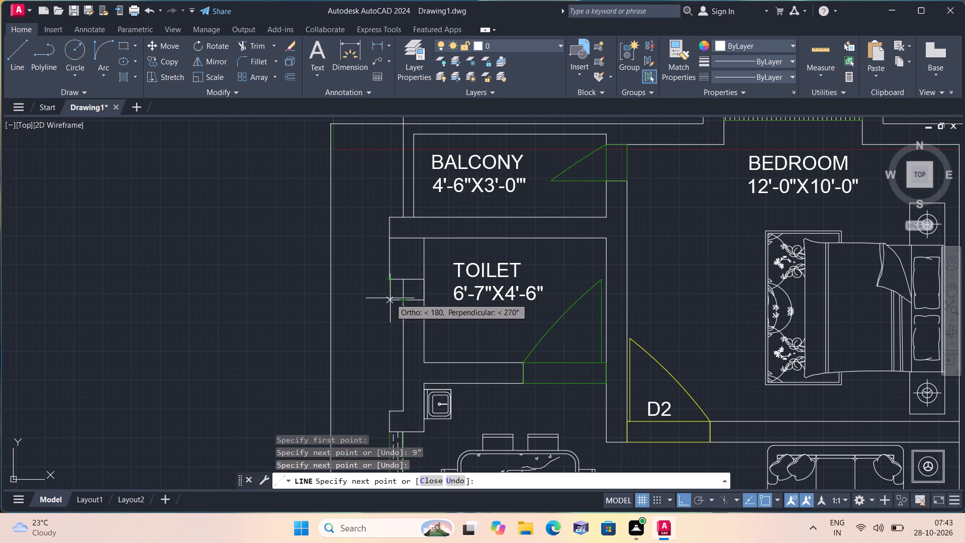
pyautogui.click(390, 298)
pyautogui.click(392, 276)
pyautogui.press('space')
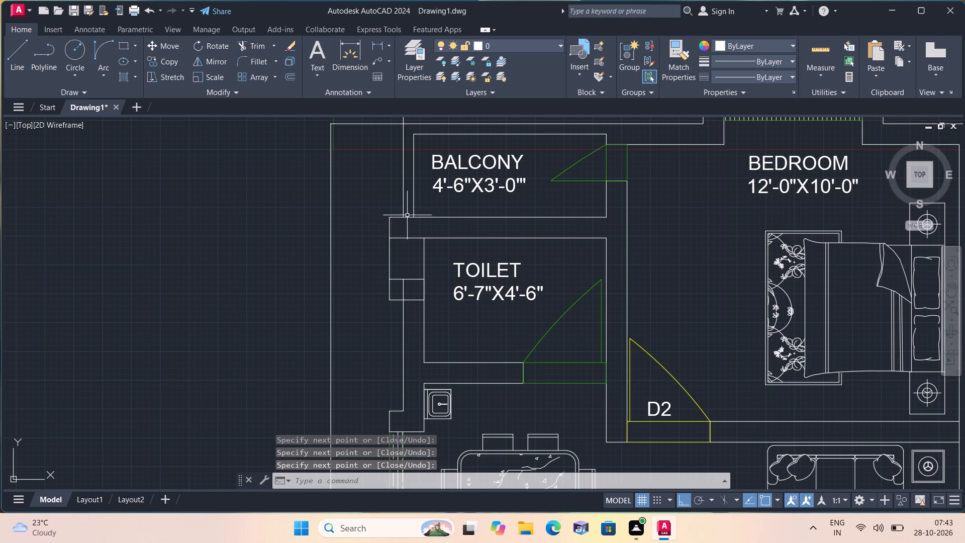
# Trim the wall lines across the toilet's west window opening and the leftover lines inside the 9" extension below it.
pyautogui.write('trim')
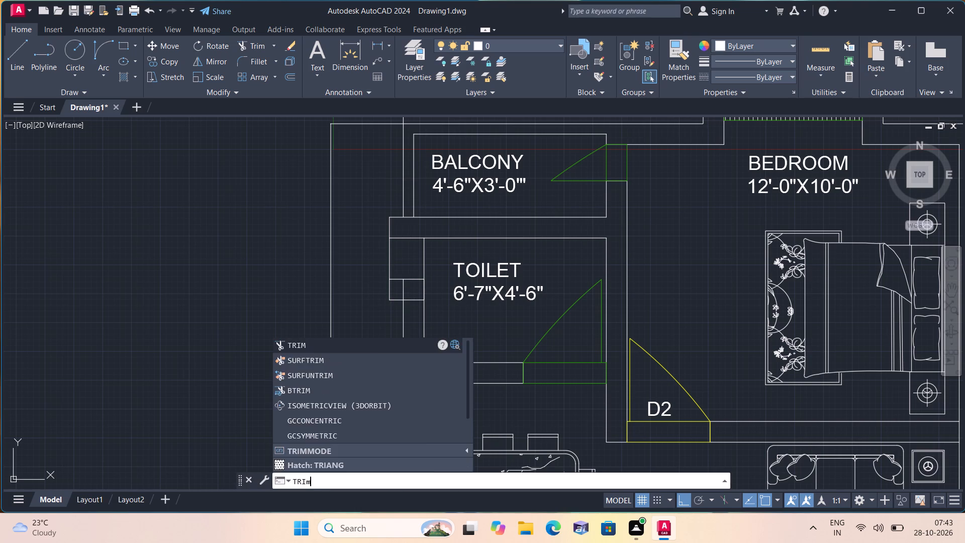
pyautogui.press('space')
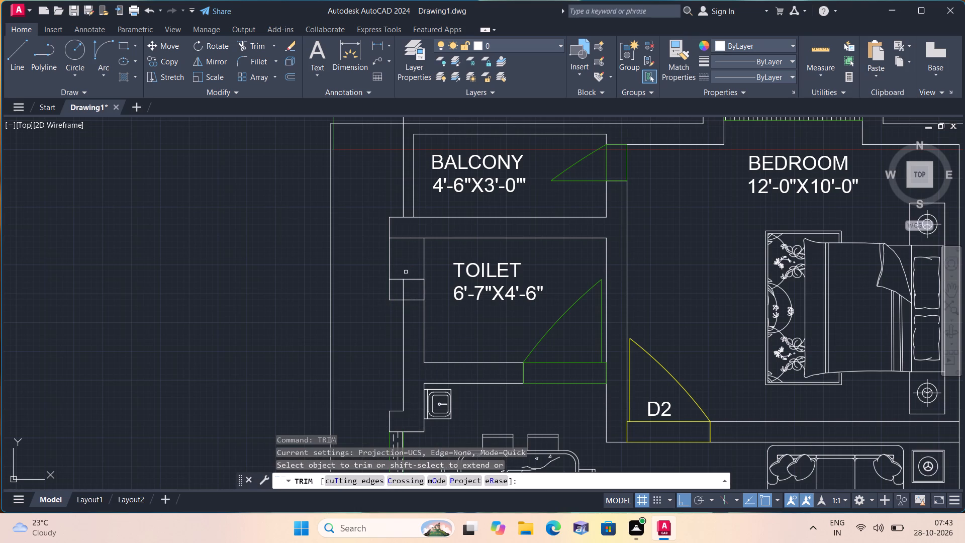
pyautogui.click(426, 258)
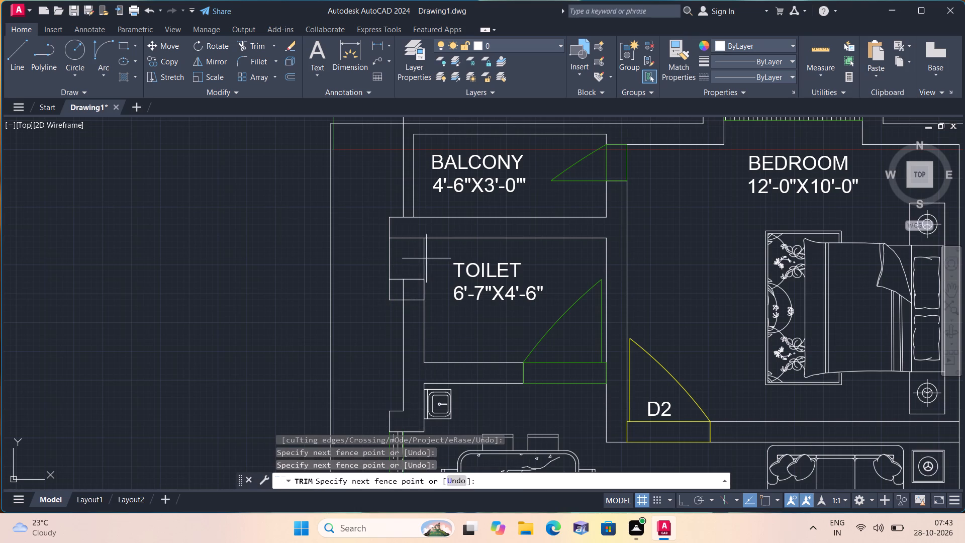
pyautogui.click(386, 257)
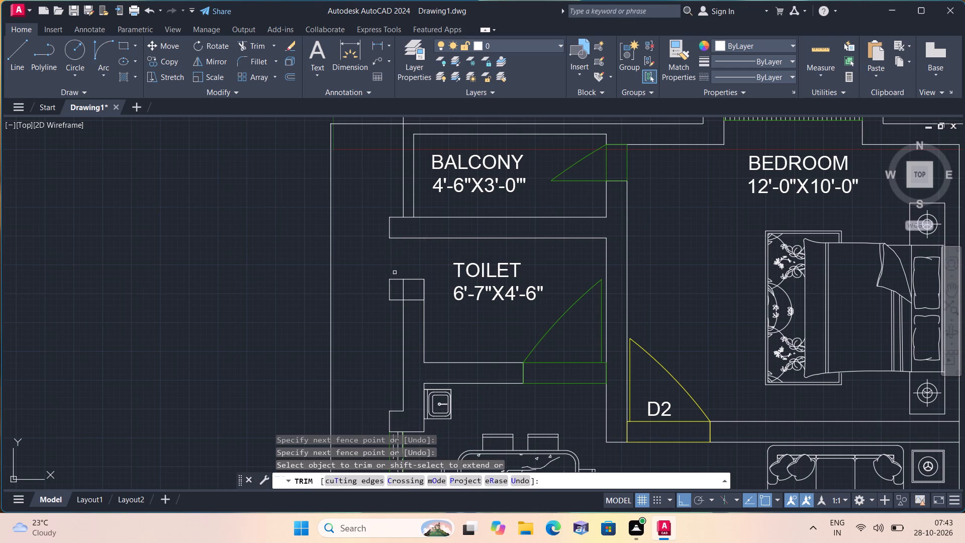
pyautogui.click(401, 286)
pyautogui.click(410, 299)
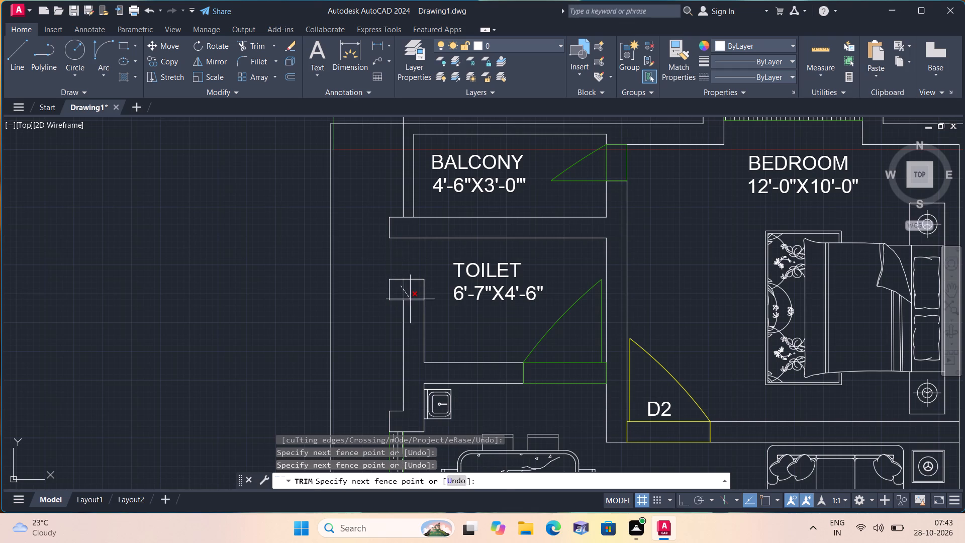
pyautogui.click(424, 291)
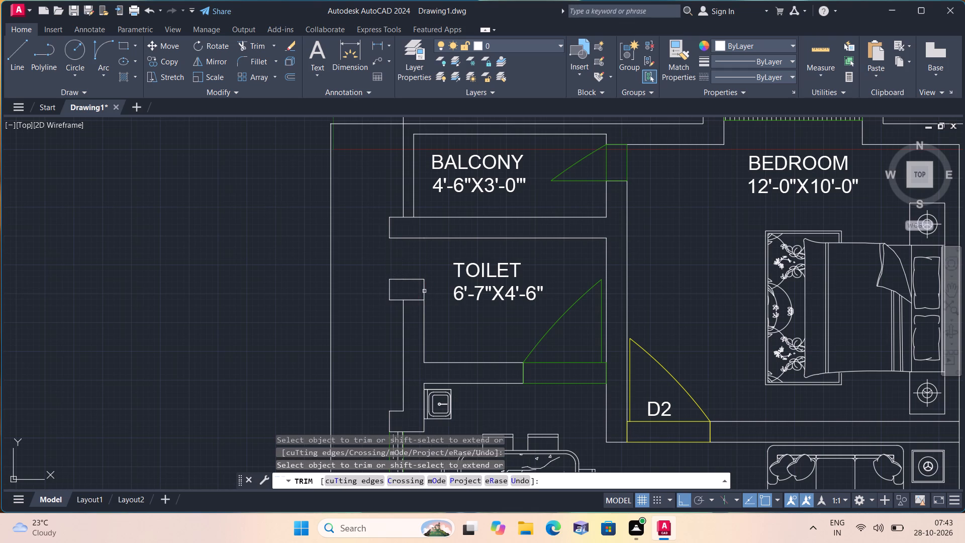
pyautogui.click(418, 300)
pyautogui.press('space')
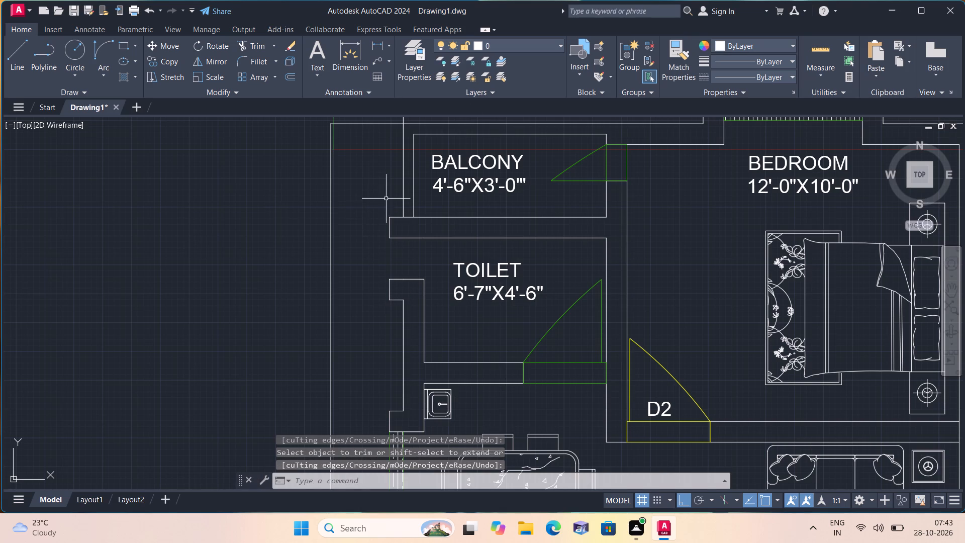
# On Layer1, draw two vertical window lines across the toilet's west opening, at the projection's outer edge and the middle wall line.
pyautogui.click(526, 40)
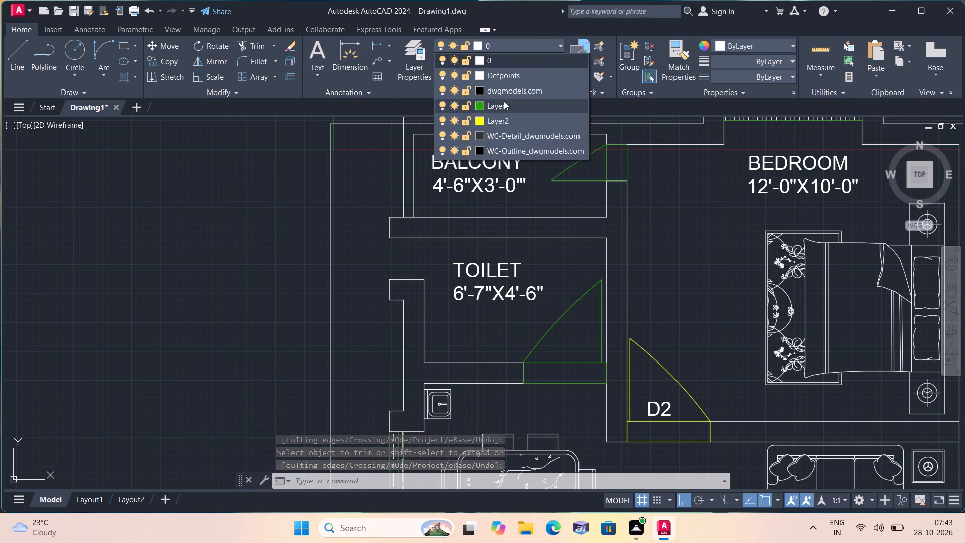
pyautogui.click(503, 106)
pyautogui.press('l')
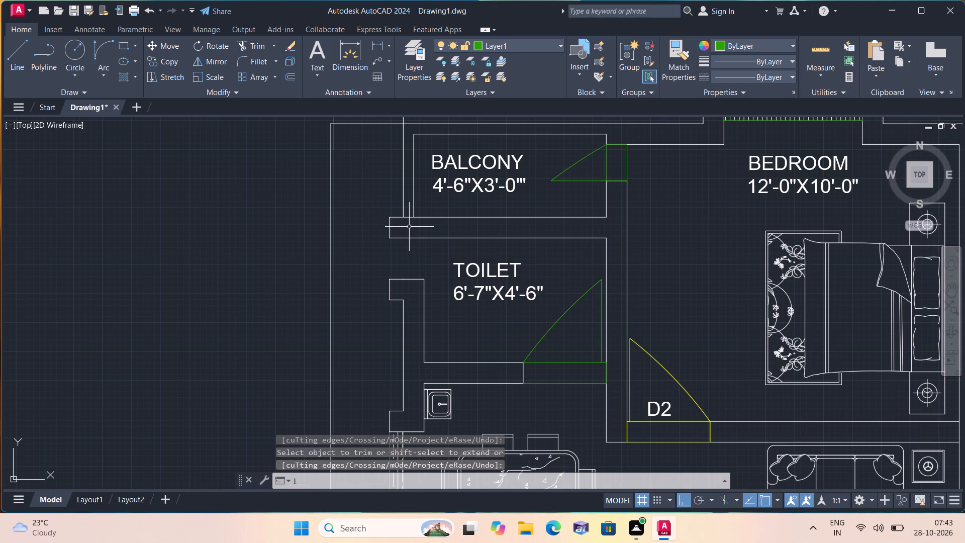
pyautogui.press('space')
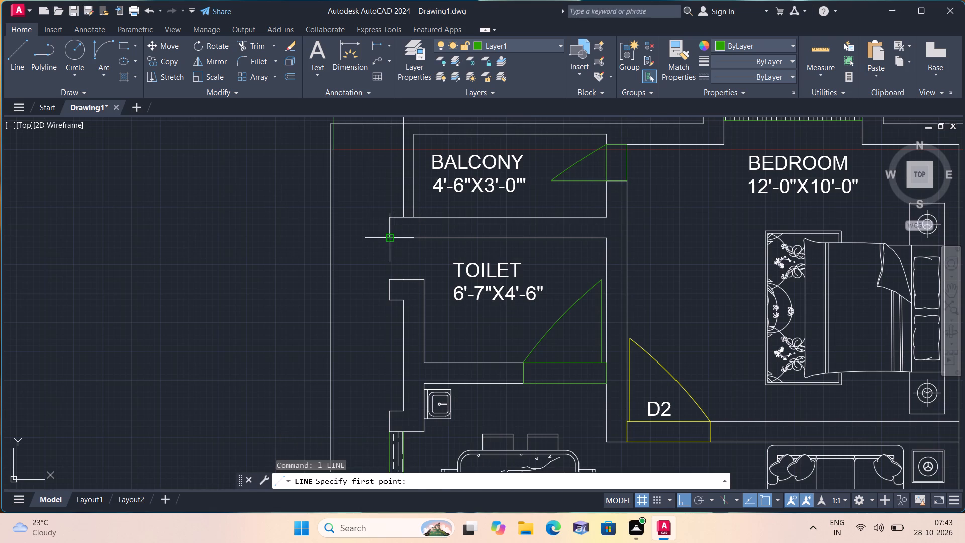
pyautogui.click(392, 236)
pyautogui.click(391, 276)
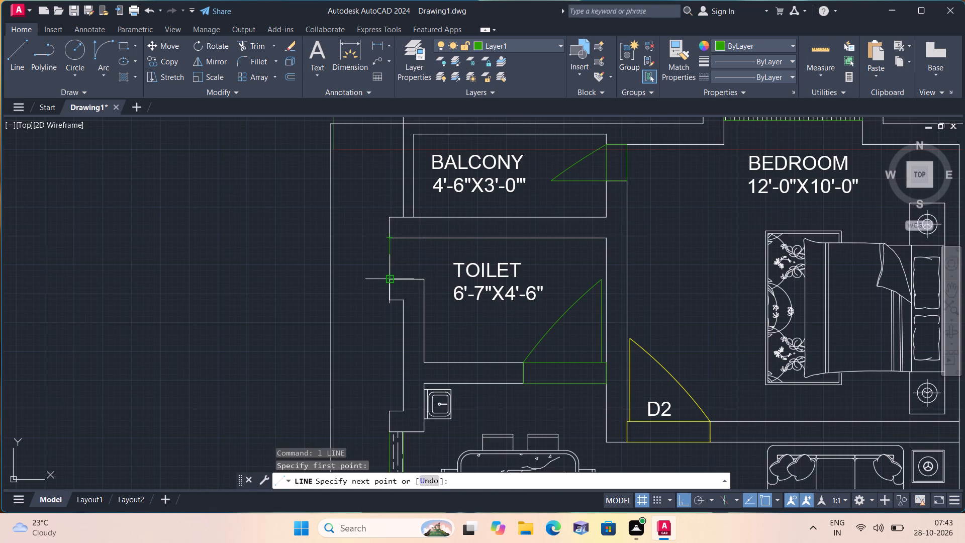
pyautogui.press('space')
pyautogui.press('space')
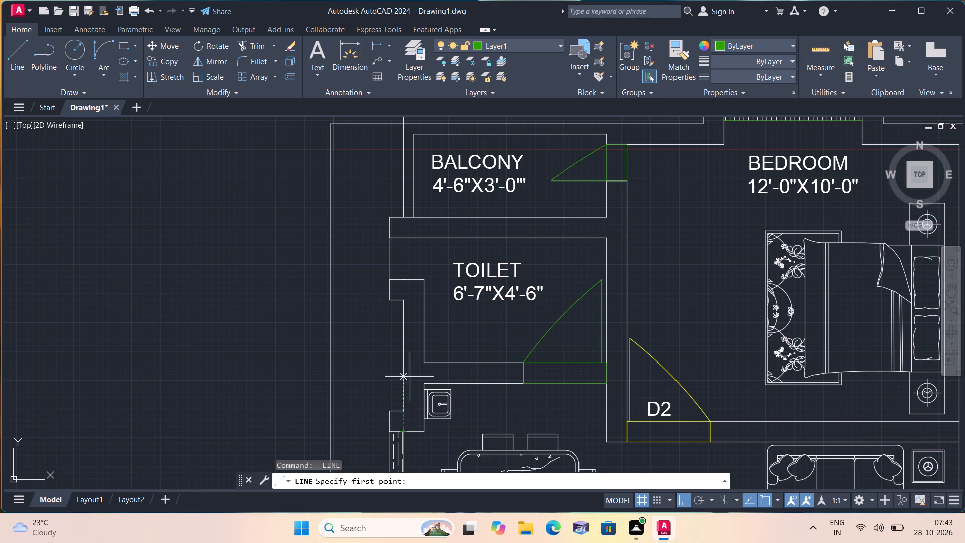
pyautogui.click(402, 280)
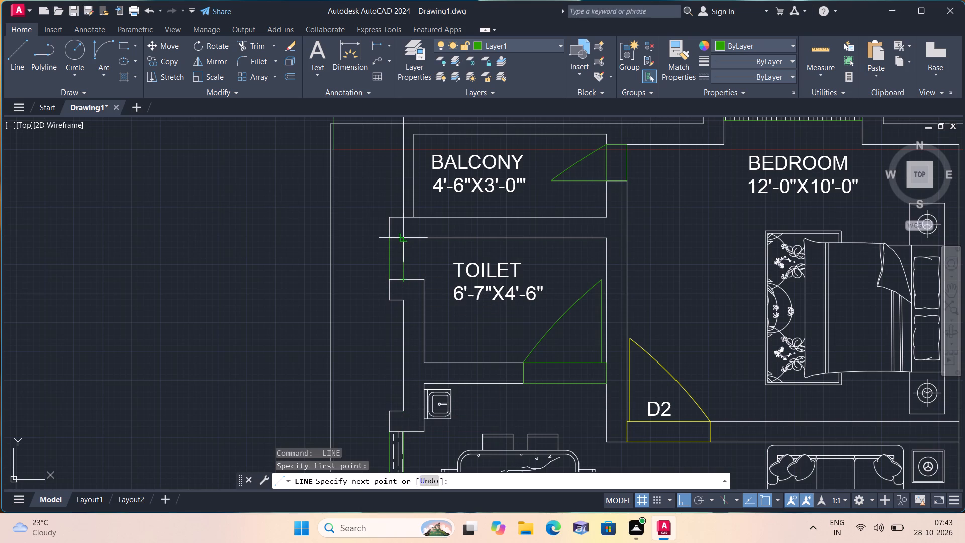
pyautogui.click(403, 237)
pyautogui.press('space')
# Hatch the strip between the two green window lines in the toilet's west opening.
pyautogui.press('h')
pyautogui.press('space')
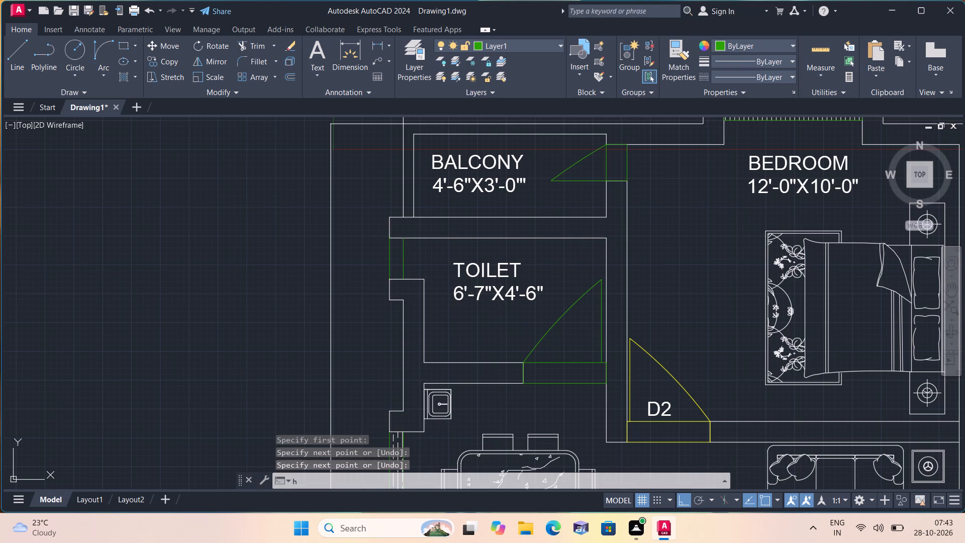
pyautogui.click(399, 249)
pyautogui.press('Escape')
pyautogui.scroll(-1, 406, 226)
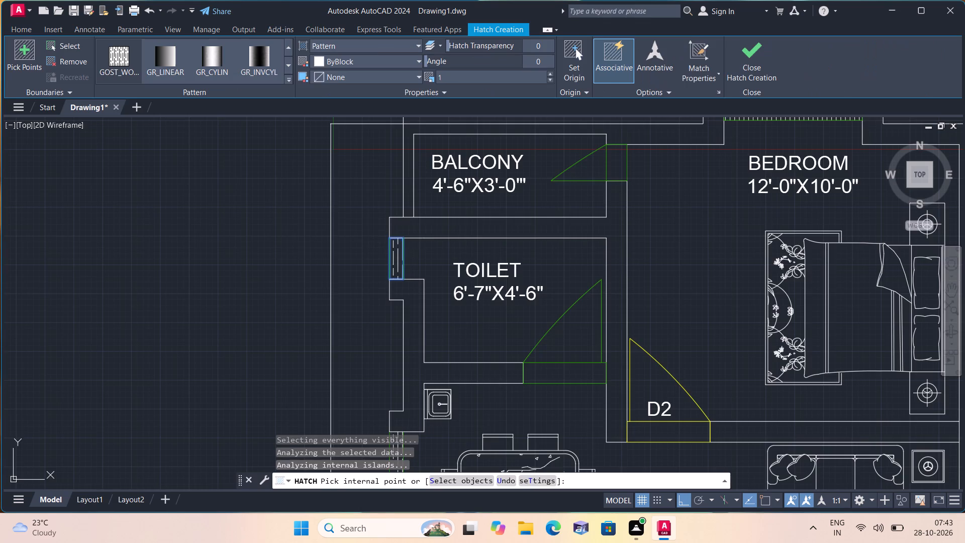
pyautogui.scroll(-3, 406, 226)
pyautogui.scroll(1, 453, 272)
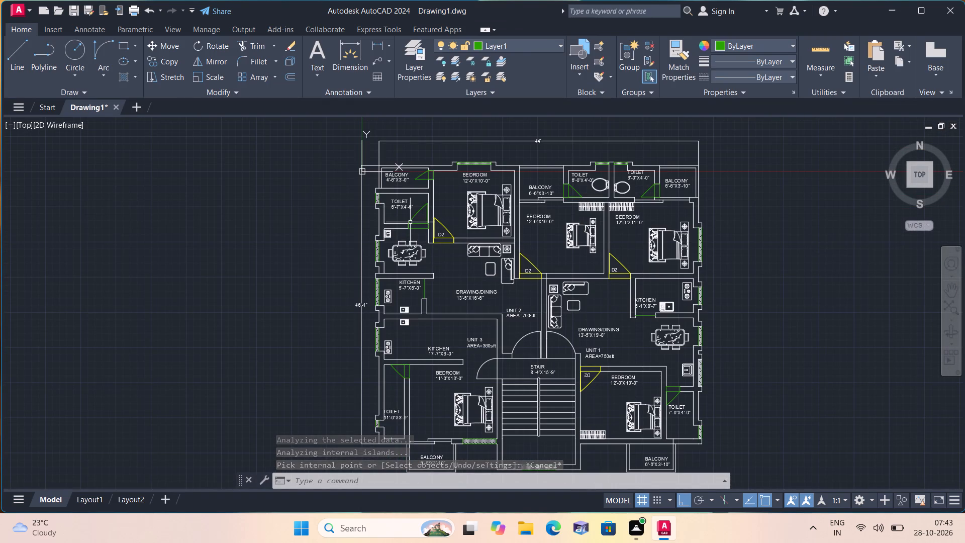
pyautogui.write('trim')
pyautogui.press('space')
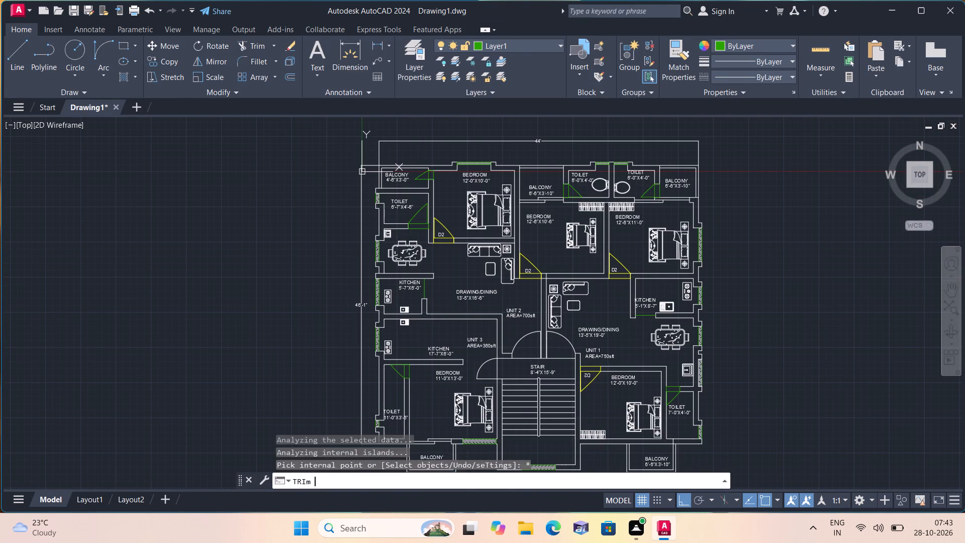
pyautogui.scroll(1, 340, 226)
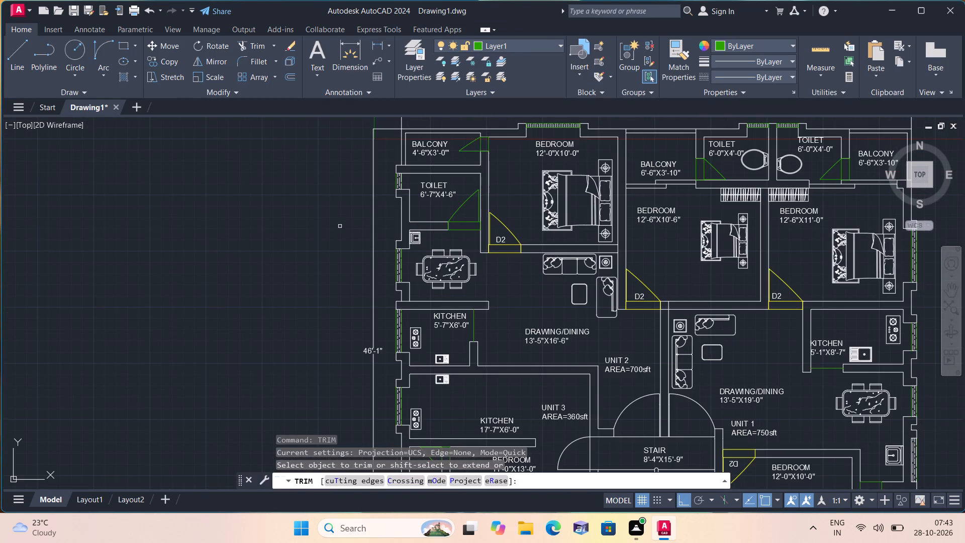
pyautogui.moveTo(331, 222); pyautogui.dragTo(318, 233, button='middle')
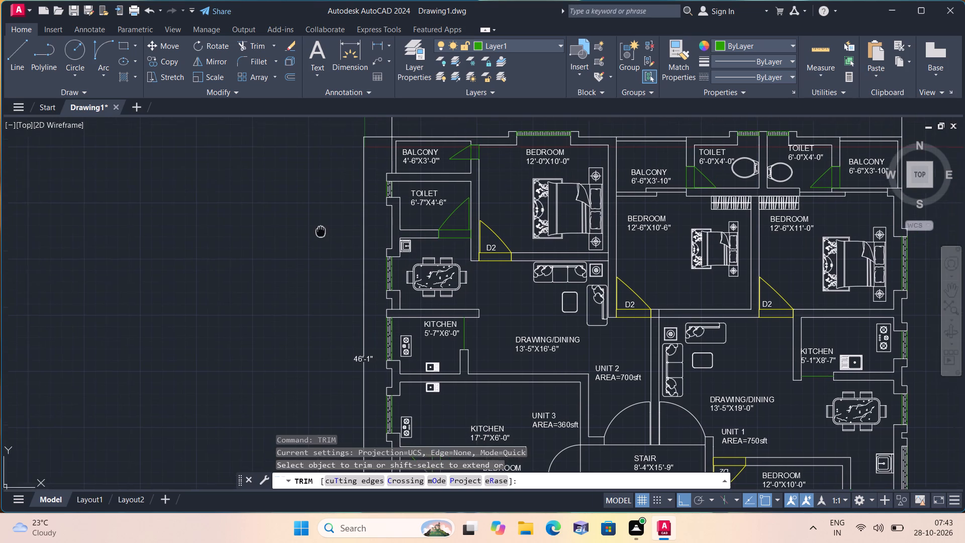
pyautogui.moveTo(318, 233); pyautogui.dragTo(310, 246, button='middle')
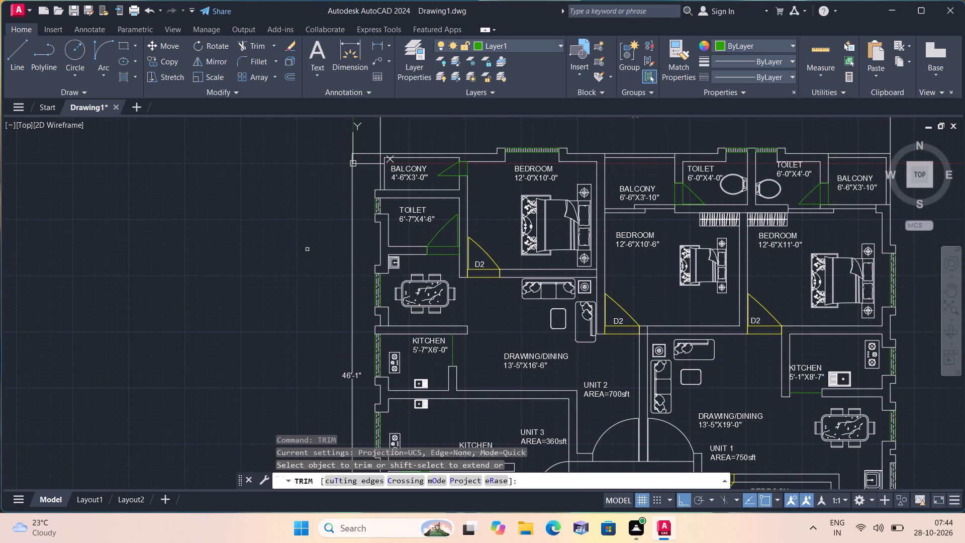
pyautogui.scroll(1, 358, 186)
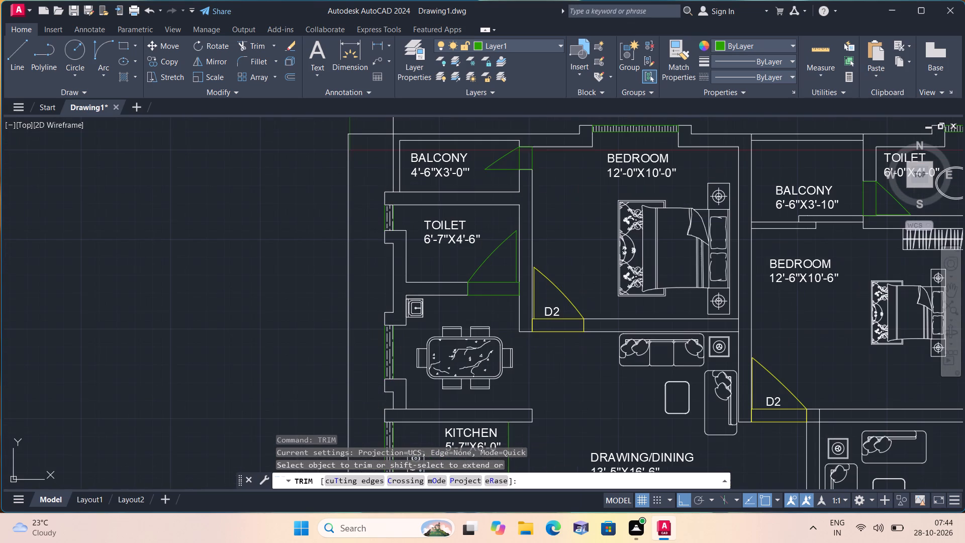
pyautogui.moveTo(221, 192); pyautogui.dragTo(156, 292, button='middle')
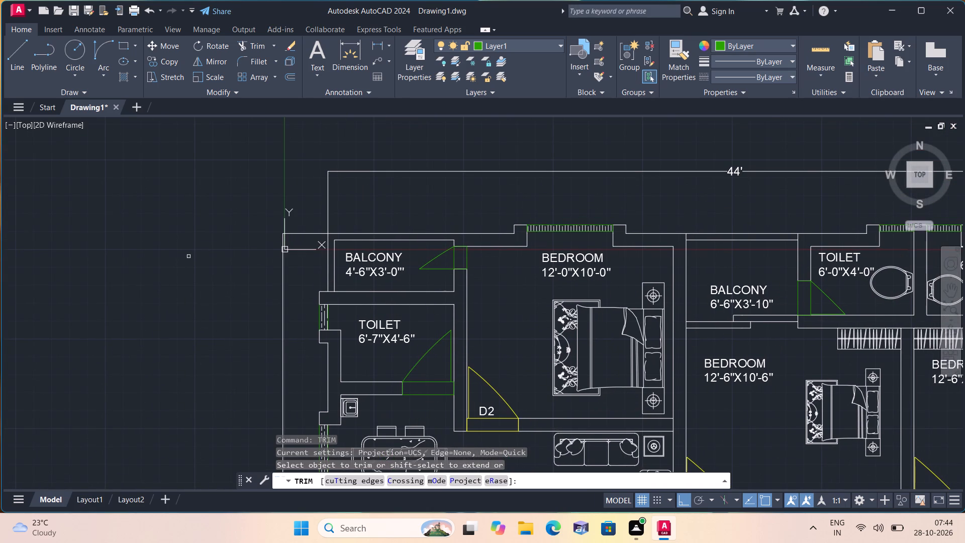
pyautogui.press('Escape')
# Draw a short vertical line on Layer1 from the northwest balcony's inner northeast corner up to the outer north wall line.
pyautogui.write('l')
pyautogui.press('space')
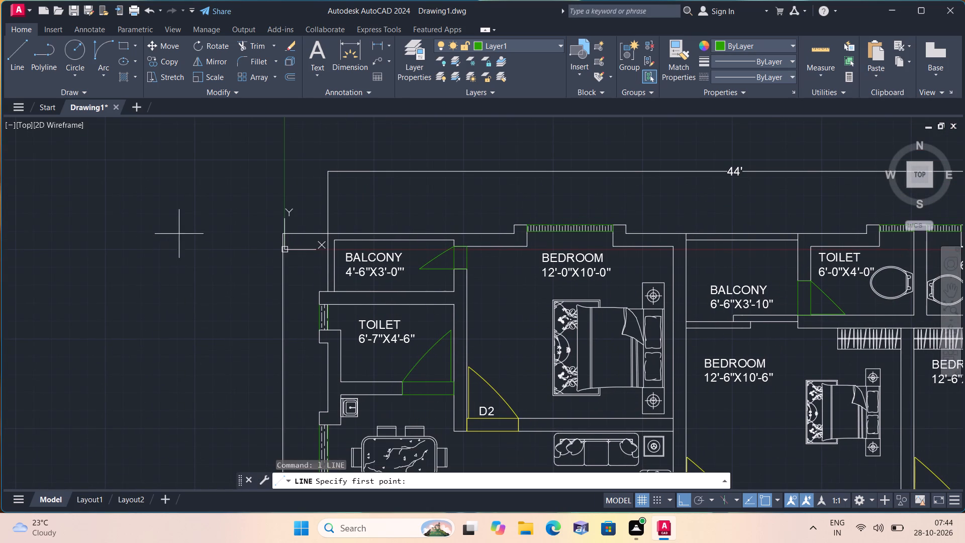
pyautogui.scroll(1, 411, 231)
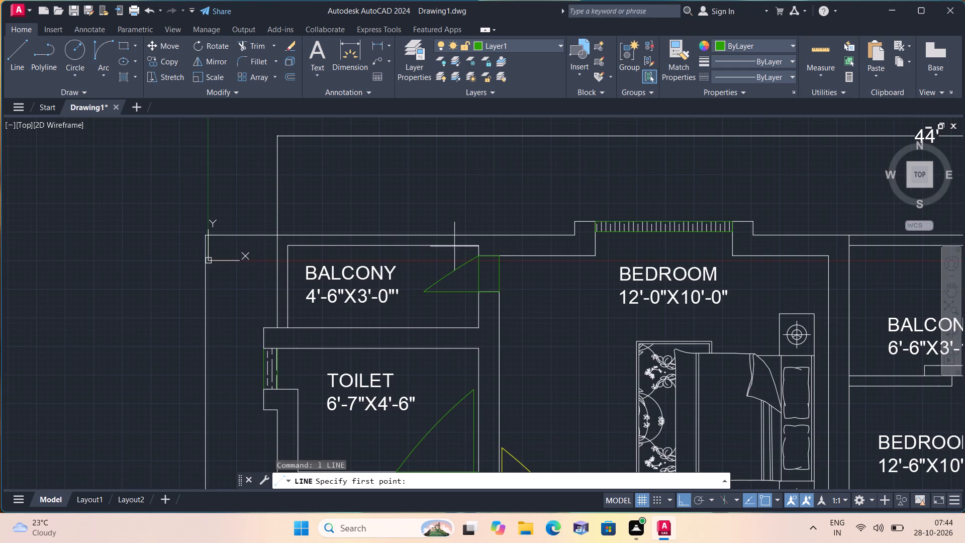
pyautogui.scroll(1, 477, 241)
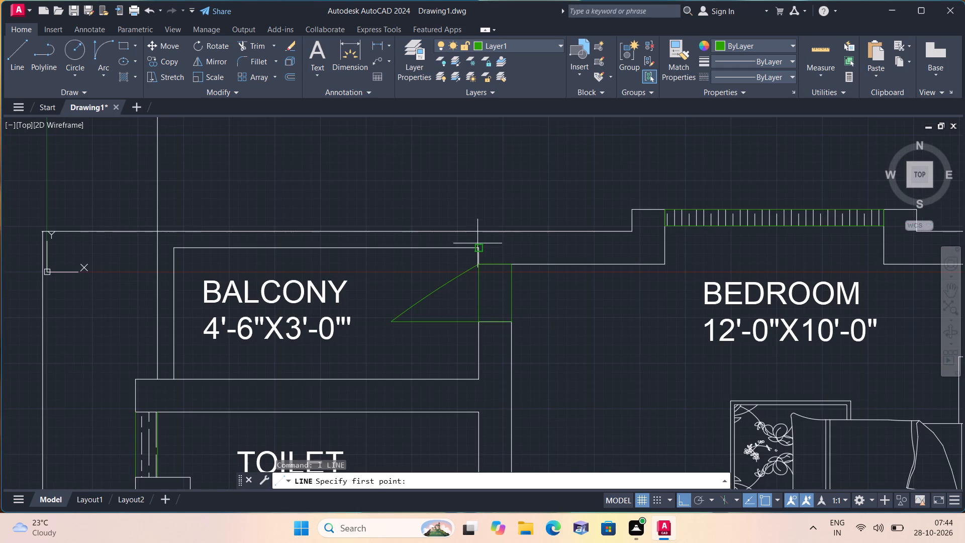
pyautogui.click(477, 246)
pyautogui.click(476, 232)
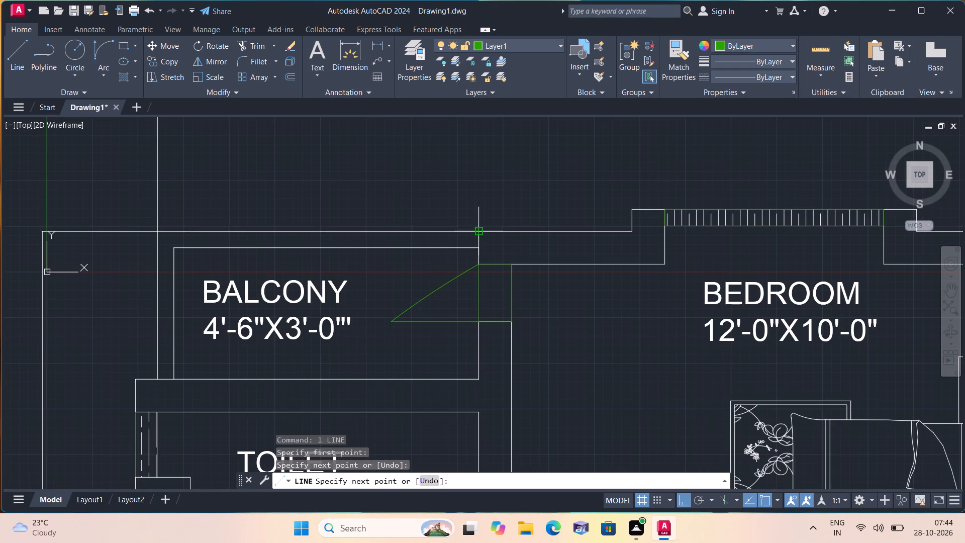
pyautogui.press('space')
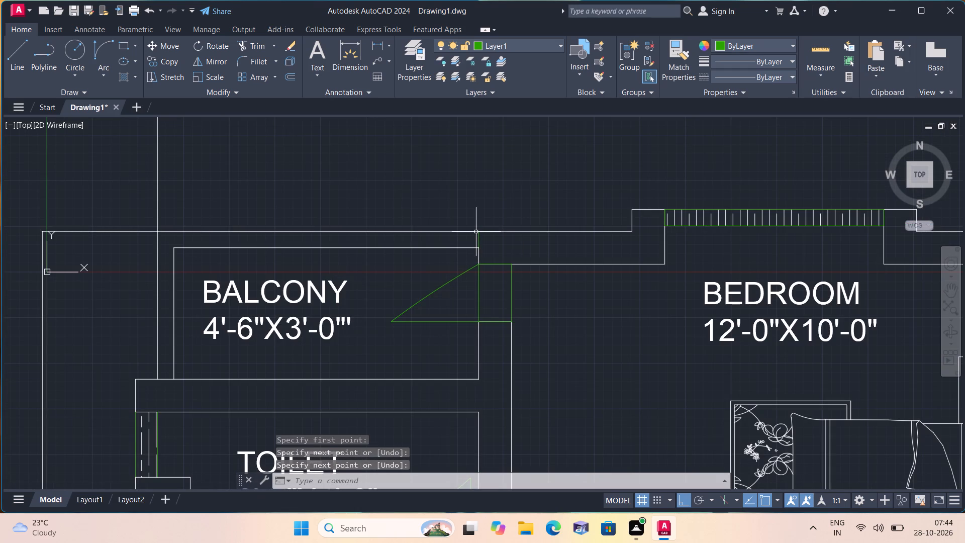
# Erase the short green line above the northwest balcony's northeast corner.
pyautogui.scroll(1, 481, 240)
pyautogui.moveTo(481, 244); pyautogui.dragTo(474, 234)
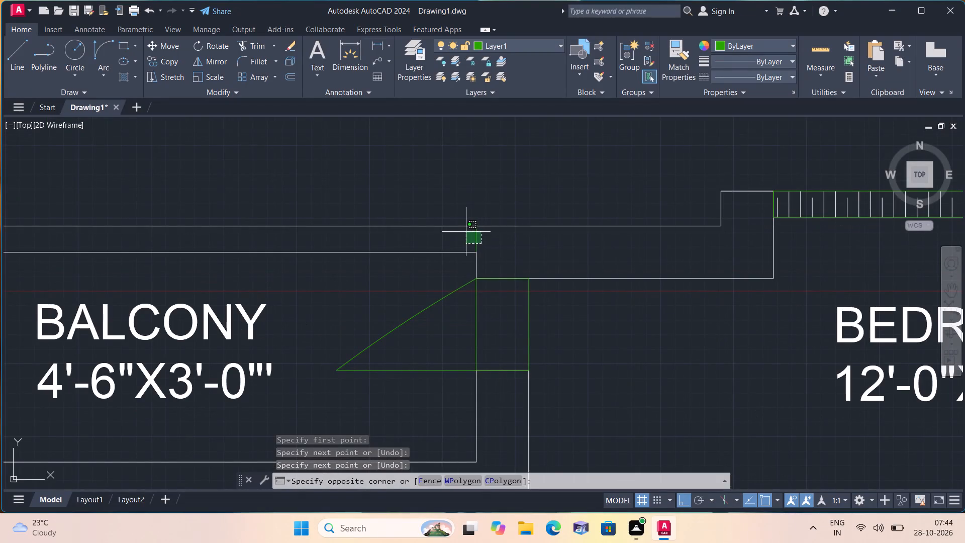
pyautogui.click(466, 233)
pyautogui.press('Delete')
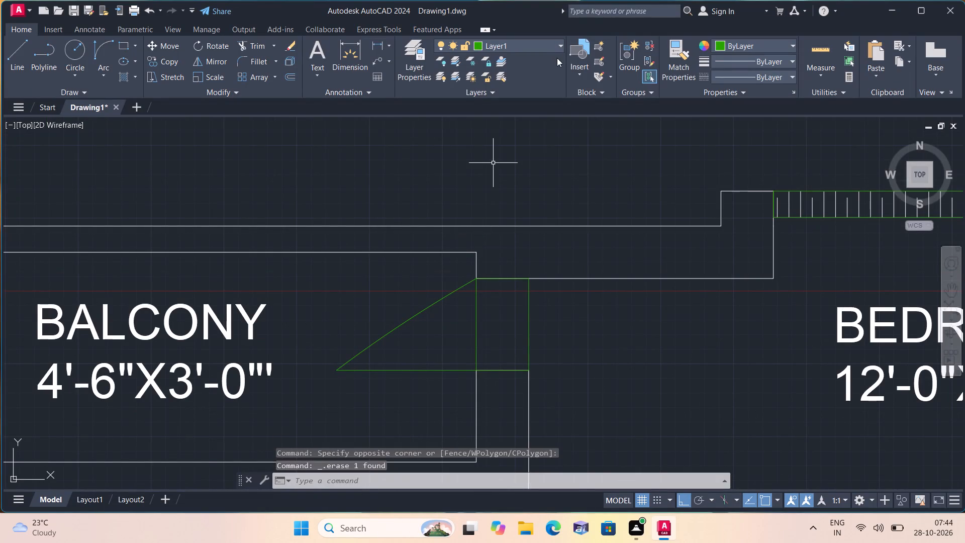
# On layer 0, draw a short vertical line from the balcony's inner northeast corner up to the outer north wall line.
pyautogui.click(540, 41)
pyautogui.click(507, 62)
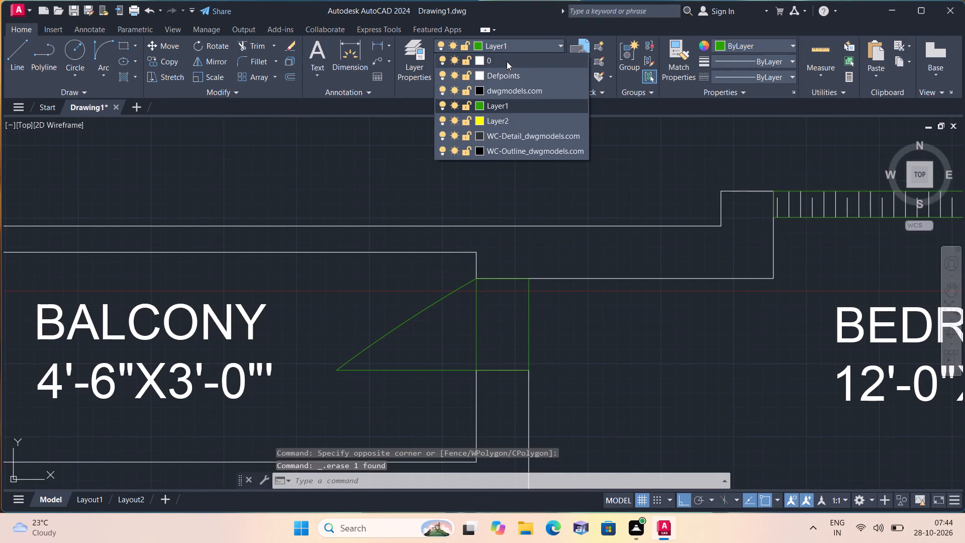
pyautogui.press('l')
pyautogui.press('space')
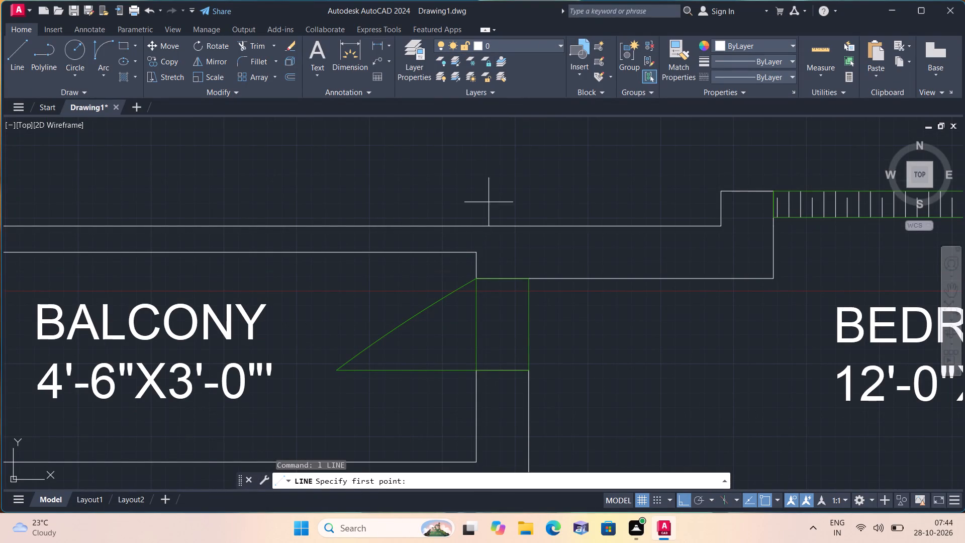
pyautogui.click(477, 254)
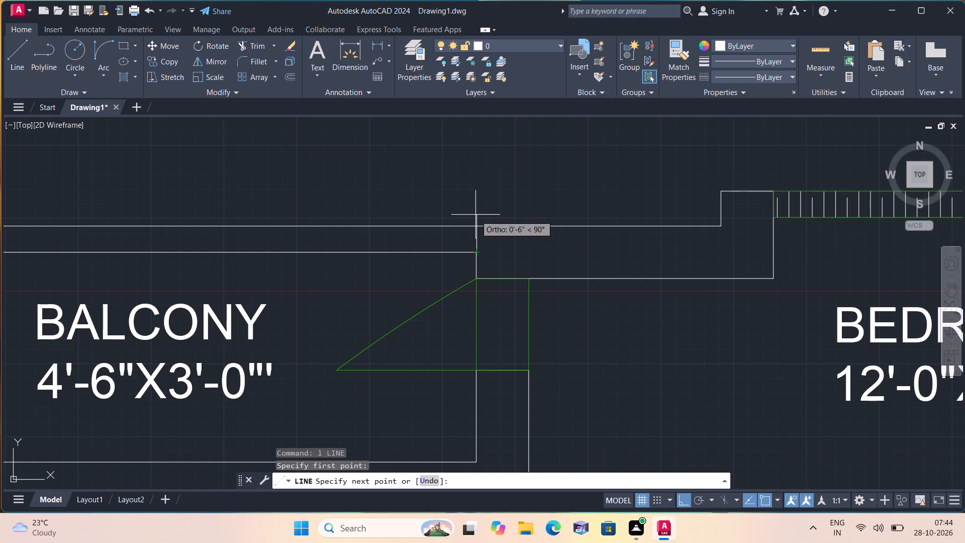
pyautogui.click(476, 221)
pyautogui.press('space')
pyautogui.scroll(-1, 483, 176)
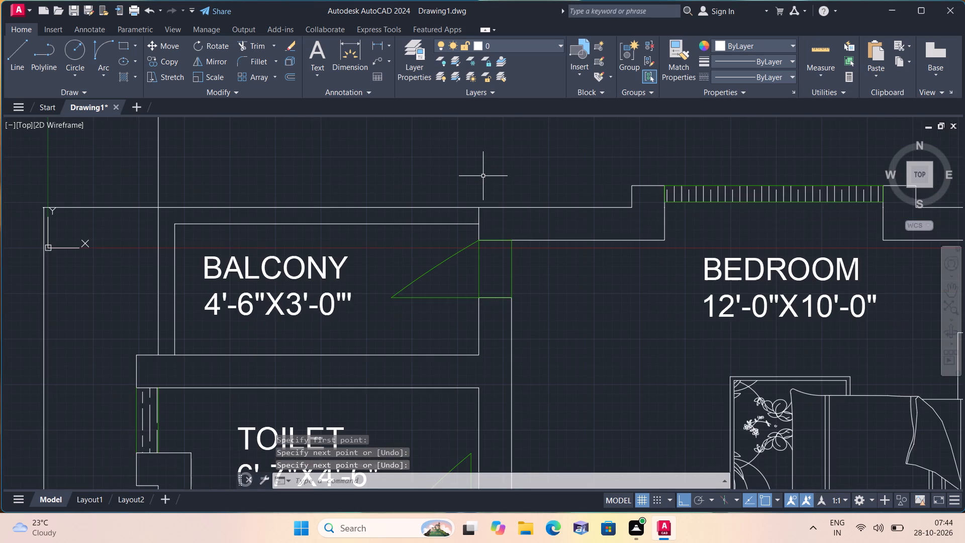
# Trim the short vertical line crossing the wall at the southeast corner of the 12'-0"X10'-0" northwest bedroom.
pyautogui.write('tr')
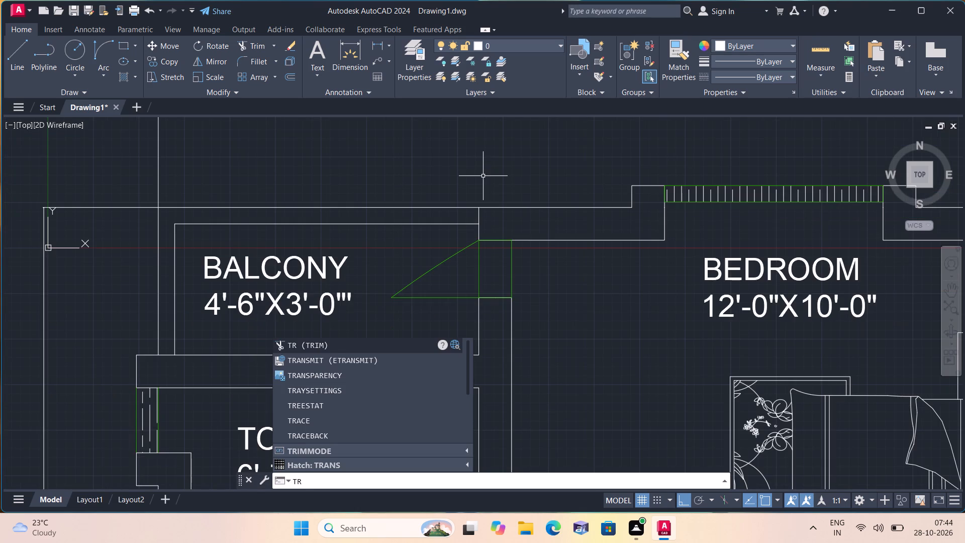
pyautogui.write('im')
pyautogui.press('space')
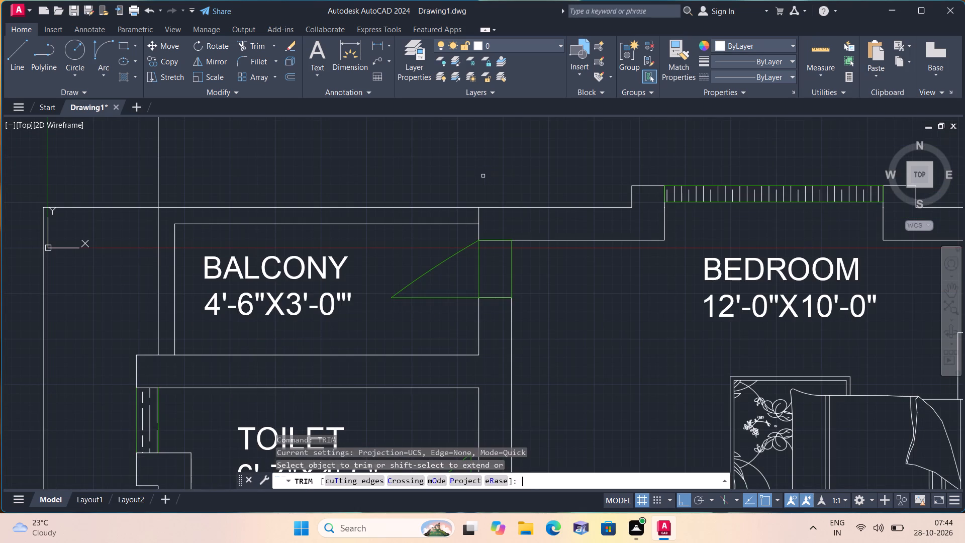
pyautogui.scroll(-1, 488, 182)
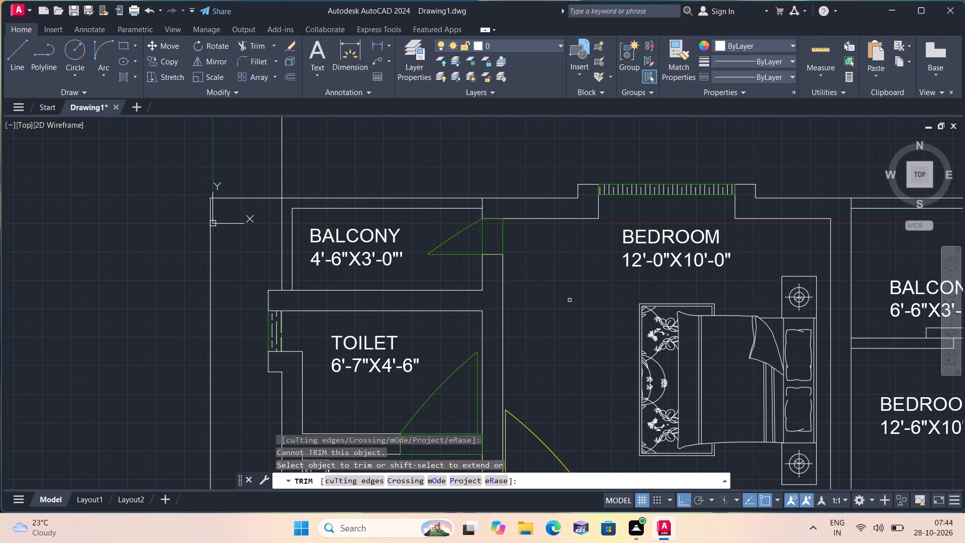
pyautogui.moveTo(558, 301); pyautogui.dragTo(538, 227, button='middle')
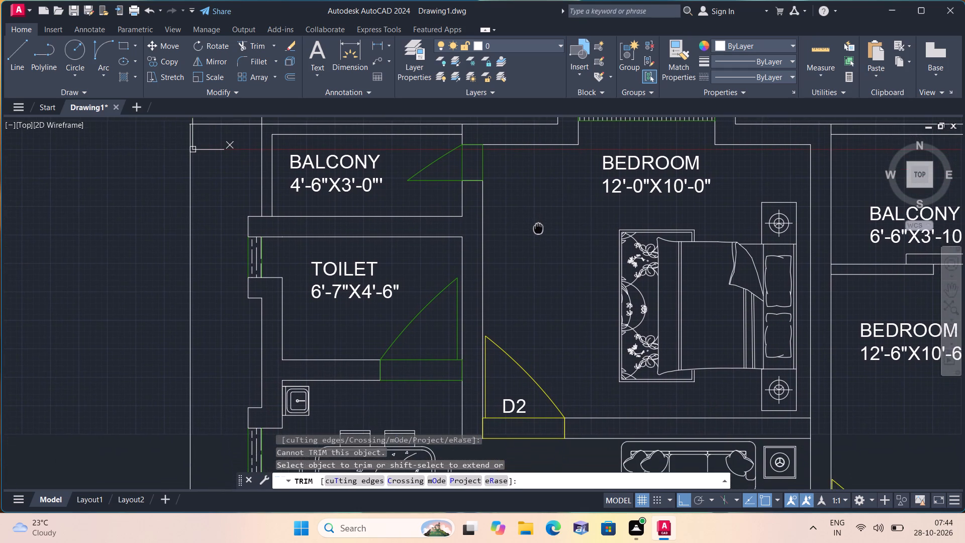
pyautogui.moveTo(538, 227); pyautogui.dragTo(538, 226, button='middle')
pyautogui.scroll(-1, 534, 242)
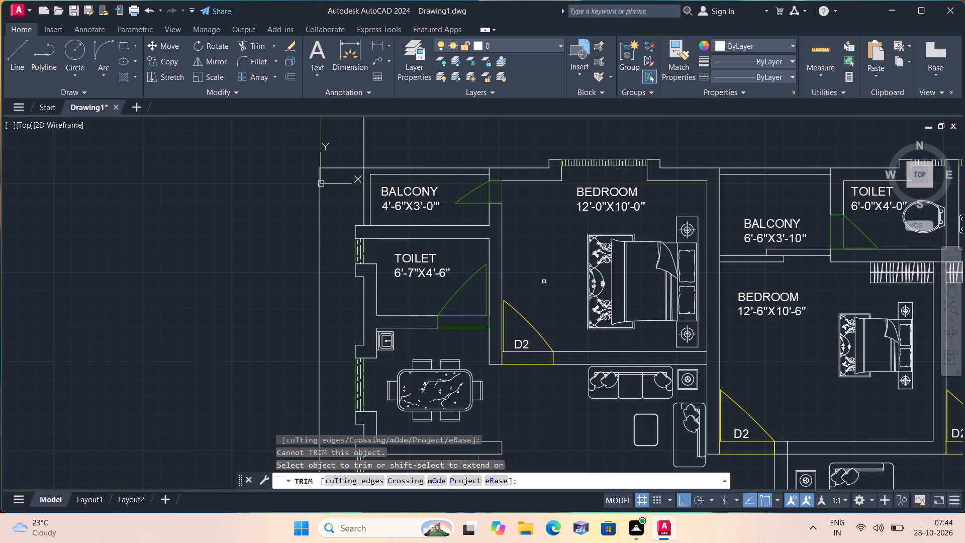
pyautogui.moveTo(537, 275); pyautogui.dragTo(496, 256, button='middle')
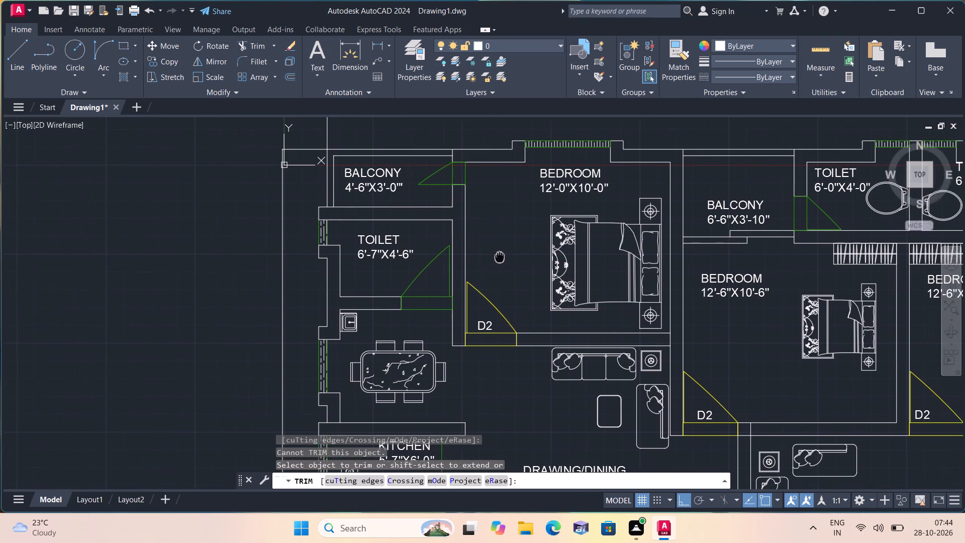
pyautogui.moveTo(496, 256); pyautogui.dragTo(492, 256, button='middle')
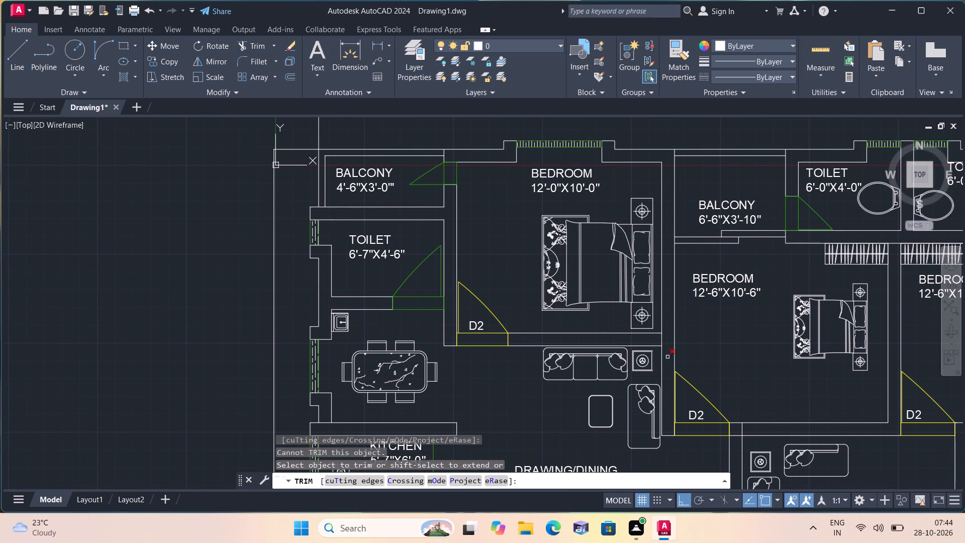
pyautogui.scroll(1, 658, 367)
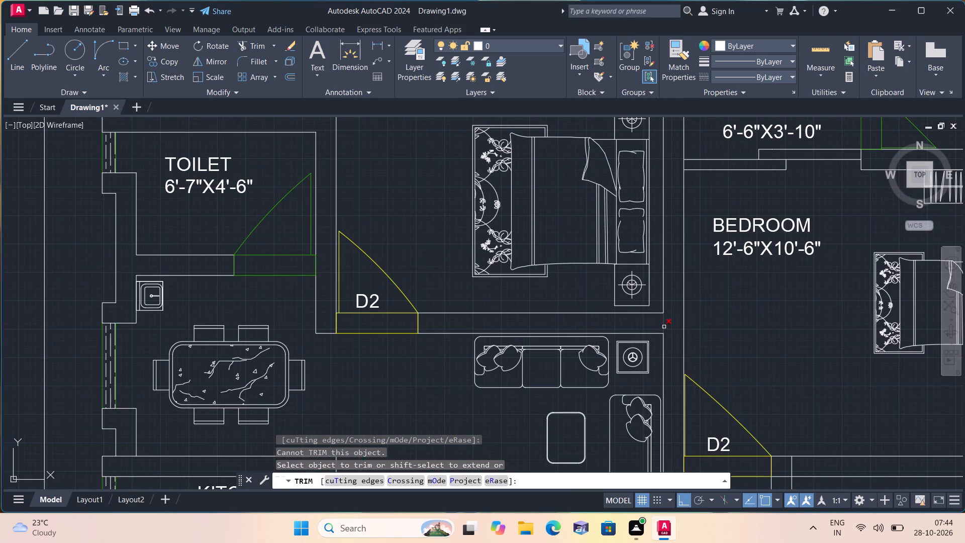
pyautogui.click(664, 326)
pyautogui.scroll(-1, 664, 326)
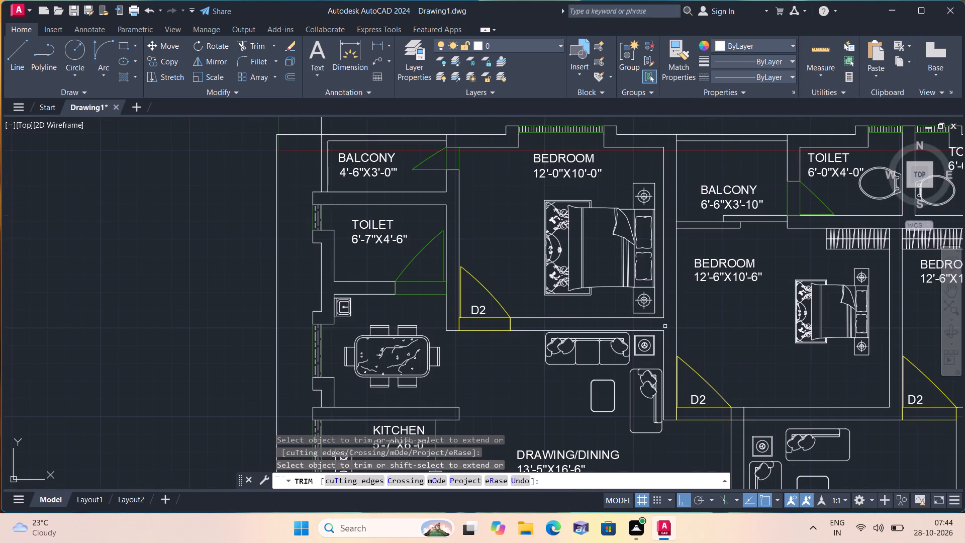
# Inspect the walls and openings from the Unit 2 drawing/dining area down to the south balconies for unfinished spots.
pyautogui.moveTo(520, 402); pyautogui.dragTo(535, 323, button='middle')
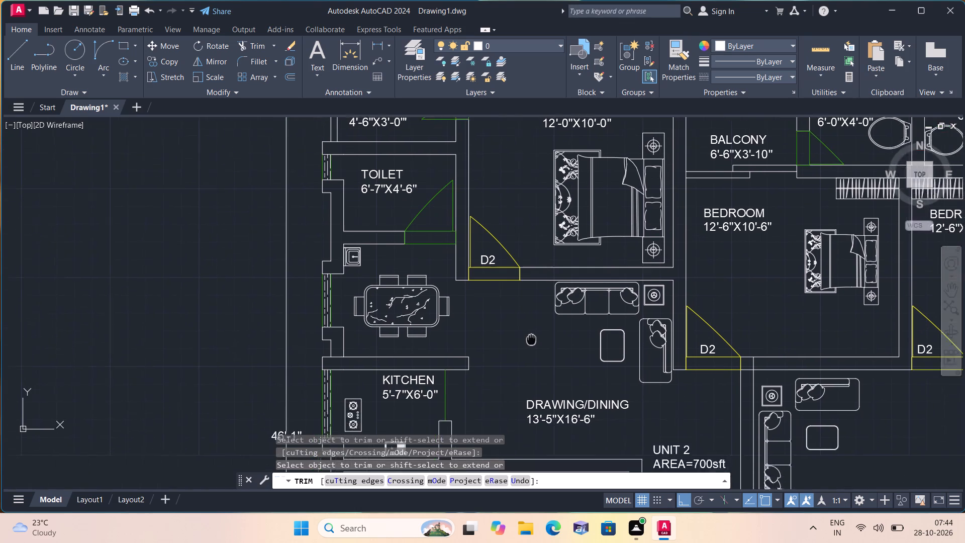
pyautogui.moveTo(535, 323); pyautogui.dragTo(536, 317, button='middle')
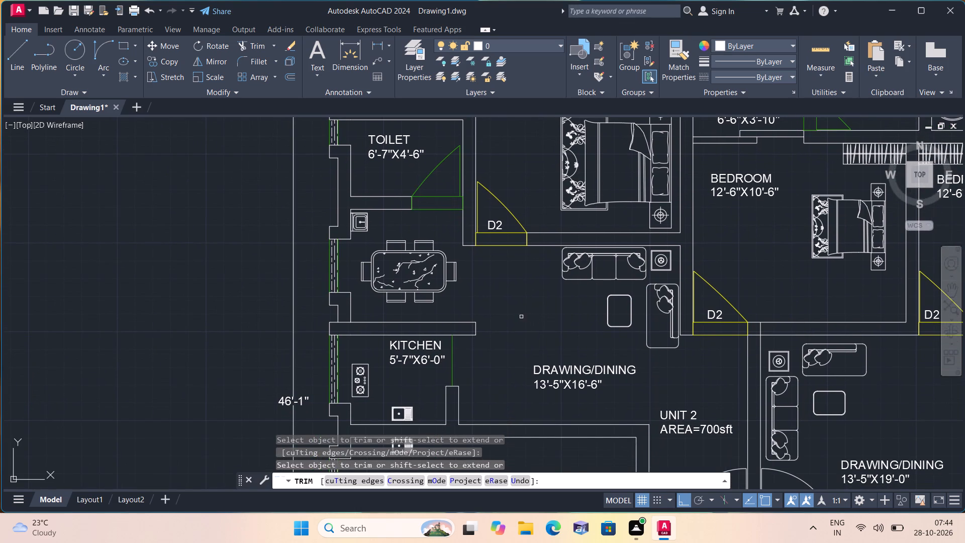
pyautogui.moveTo(519, 319); pyautogui.dragTo(497, 286, button='middle')
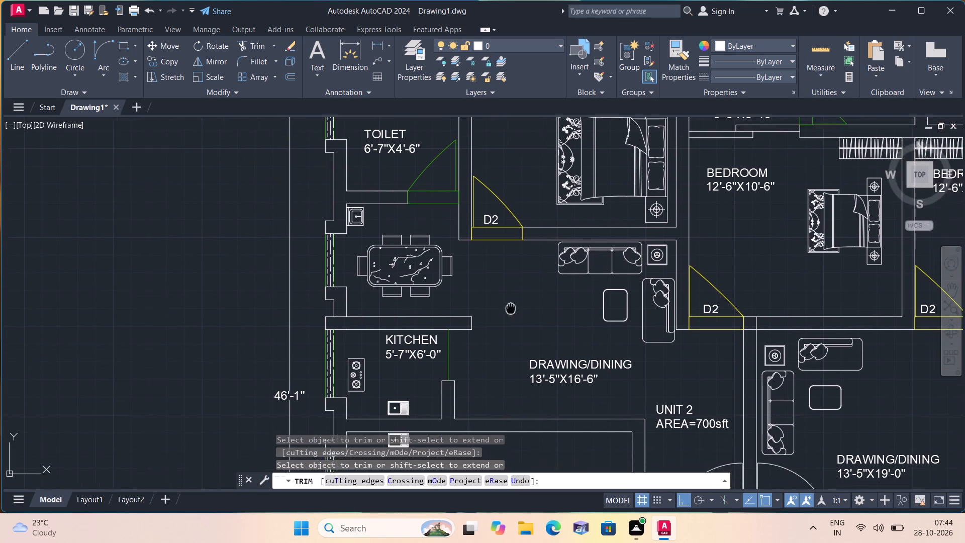
pyautogui.moveTo(497, 286); pyautogui.dragTo(486, 258, button='middle')
pyautogui.moveTo(486, 258); pyautogui.dragTo(486, 258, button='middle')
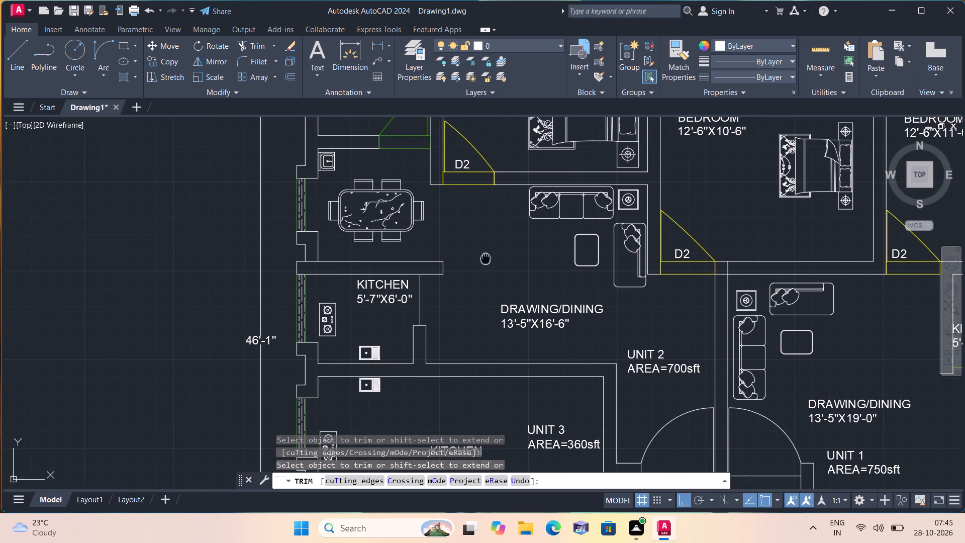
pyautogui.moveTo(486, 258); pyautogui.dragTo(473, 242, button='middle')
pyautogui.scroll(-1, 473, 246)
pyautogui.moveTo(470, 243); pyautogui.dragTo(463, 216, button='middle')
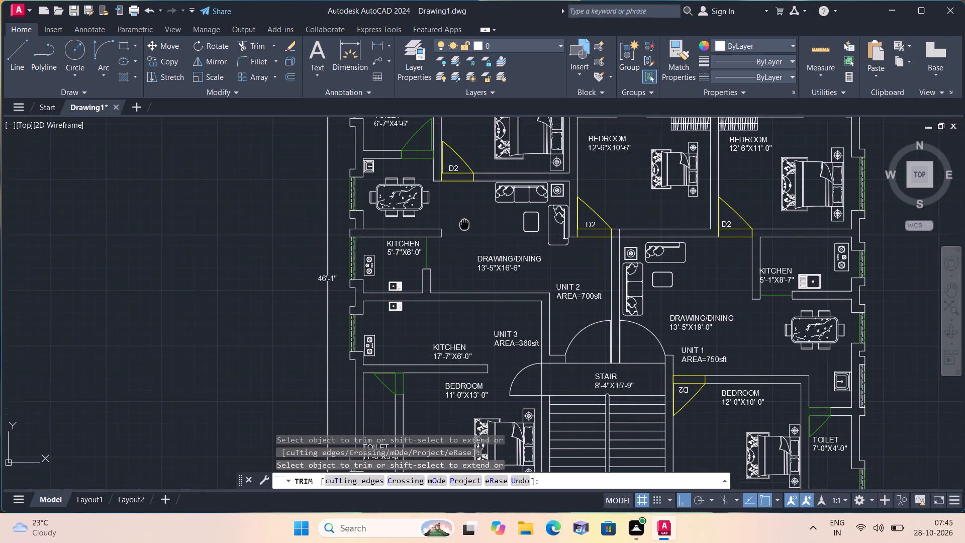
pyautogui.moveTo(463, 216); pyautogui.dragTo(463, 215, button='middle')
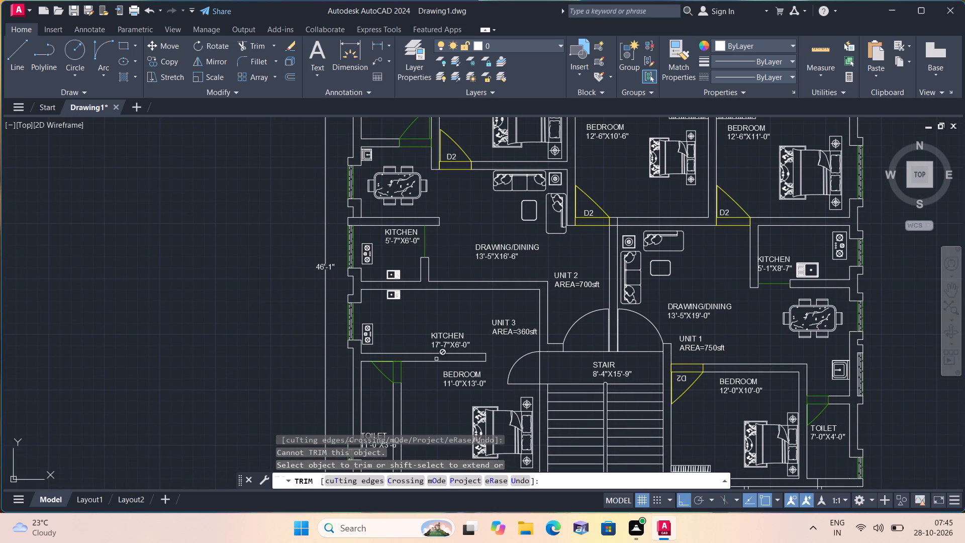
pyautogui.moveTo(424, 400); pyautogui.dragTo(419, 340, button='middle')
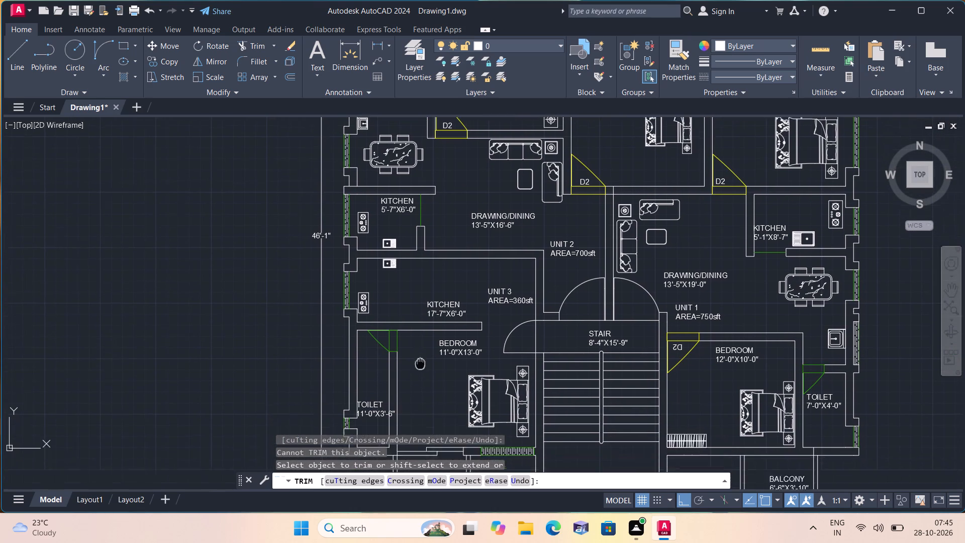
pyautogui.moveTo(419, 340); pyautogui.dragTo(418, 326, button='middle')
pyautogui.scroll(-1, 418, 326)
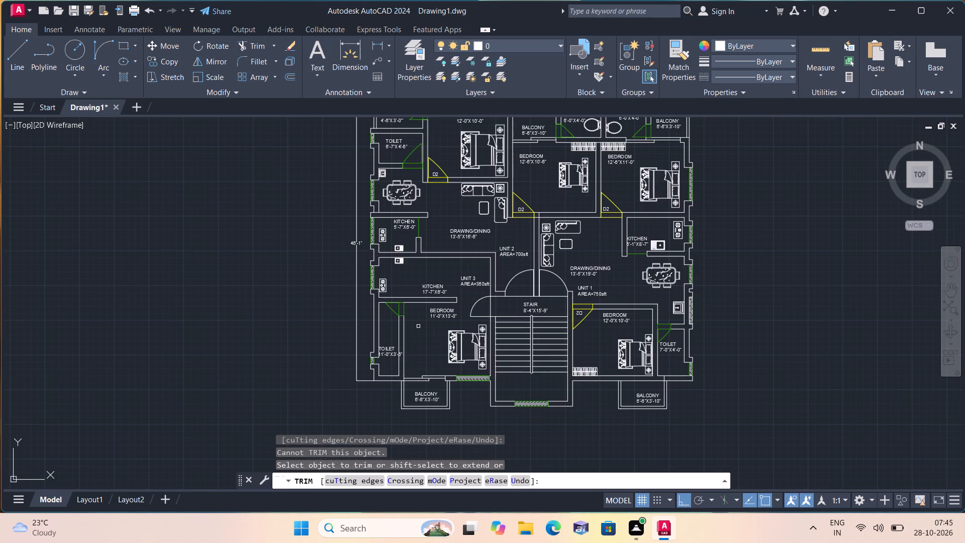
pyautogui.scroll(1, 418, 326)
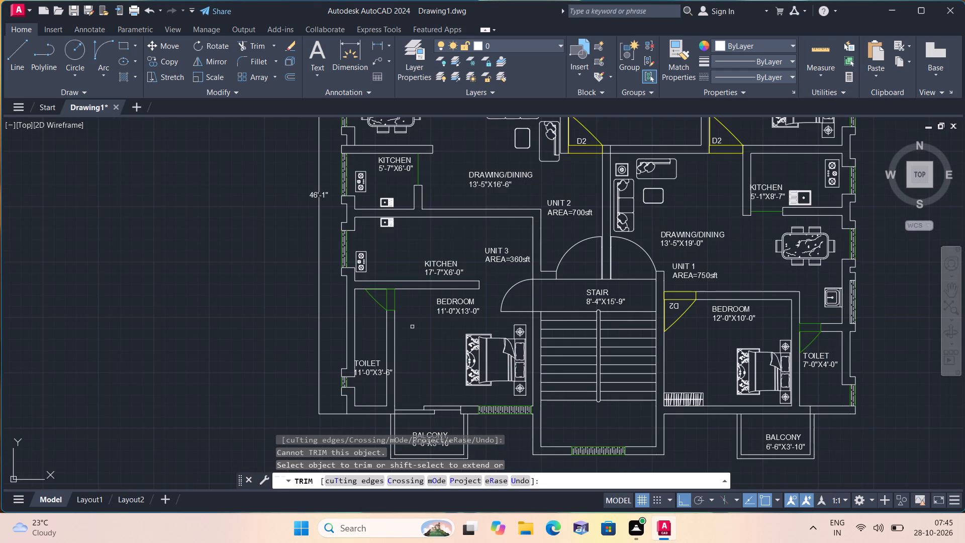
pyautogui.moveTo(403, 328); pyautogui.dragTo(335, 324, button='middle')
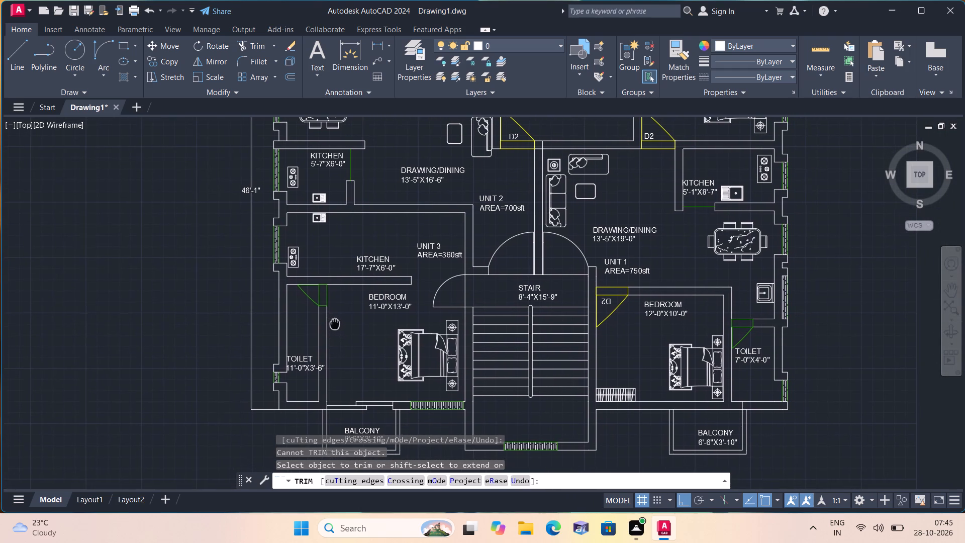
pyautogui.moveTo(335, 324); pyautogui.dragTo(317, 325, button='middle')
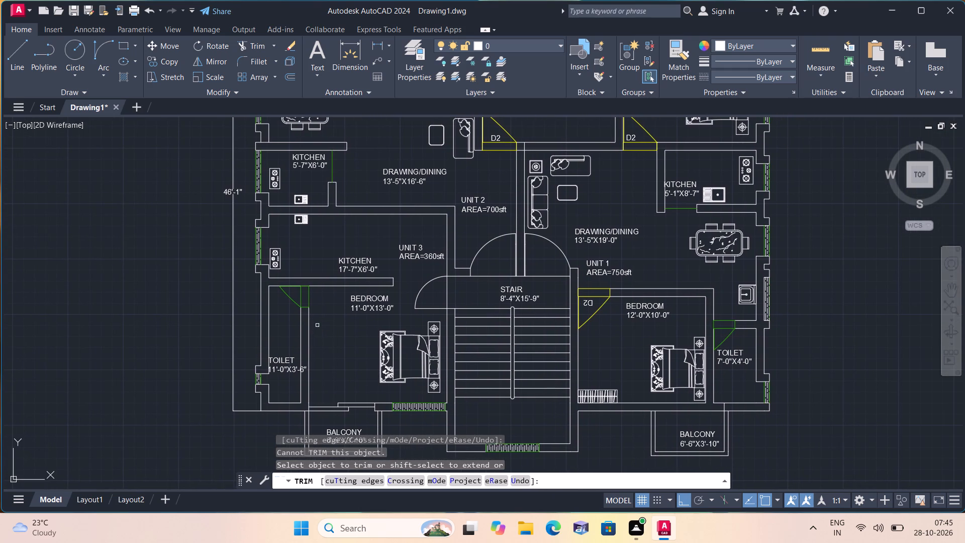
pyautogui.scroll(-1, 317, 325)
pyautogui.scroll(1, 540, 416)
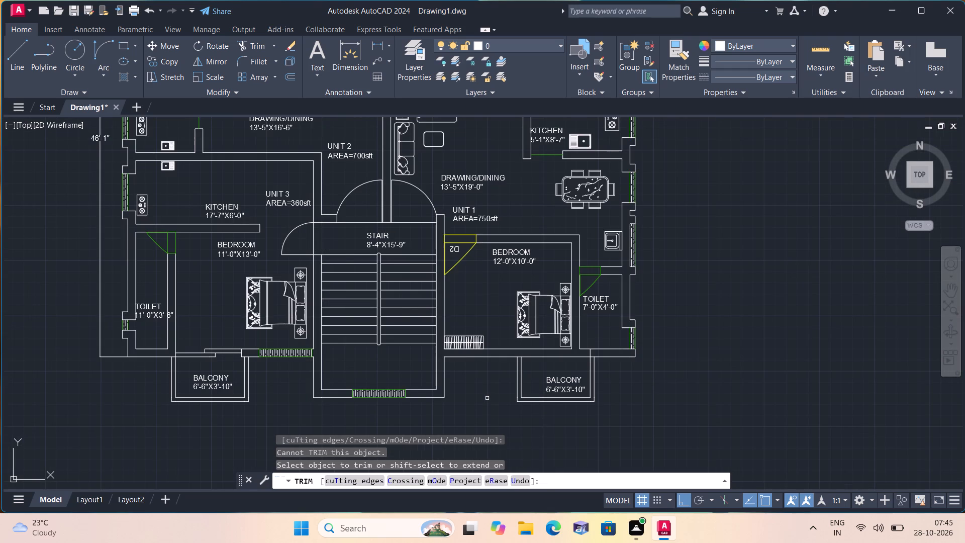
pyautogui.scroll(1, 485, 398)
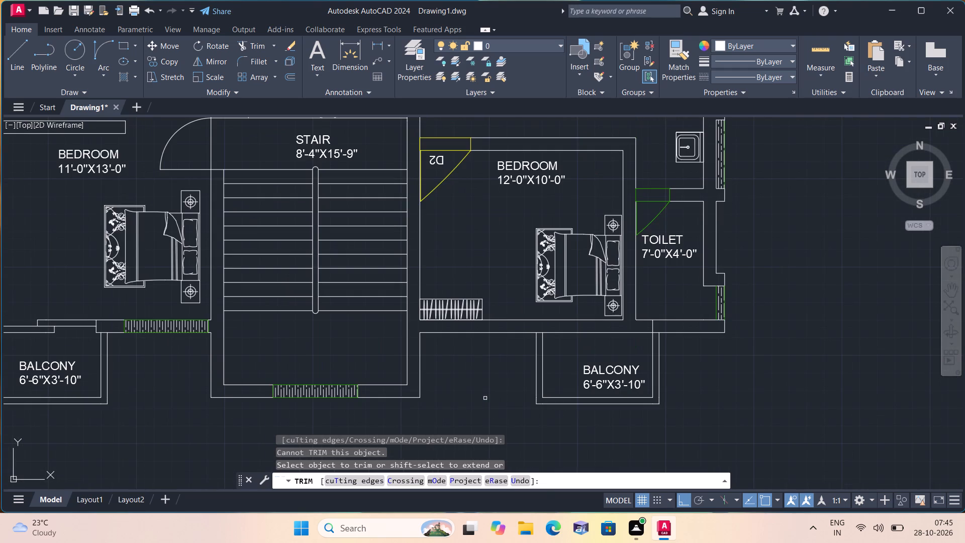
pyautogui.press('space')
# Draw a short vertical line across the south wall of Unit 1's 12'-0"X10'-0" bedroom, just west of the balcony.
pyautogui.write('l')
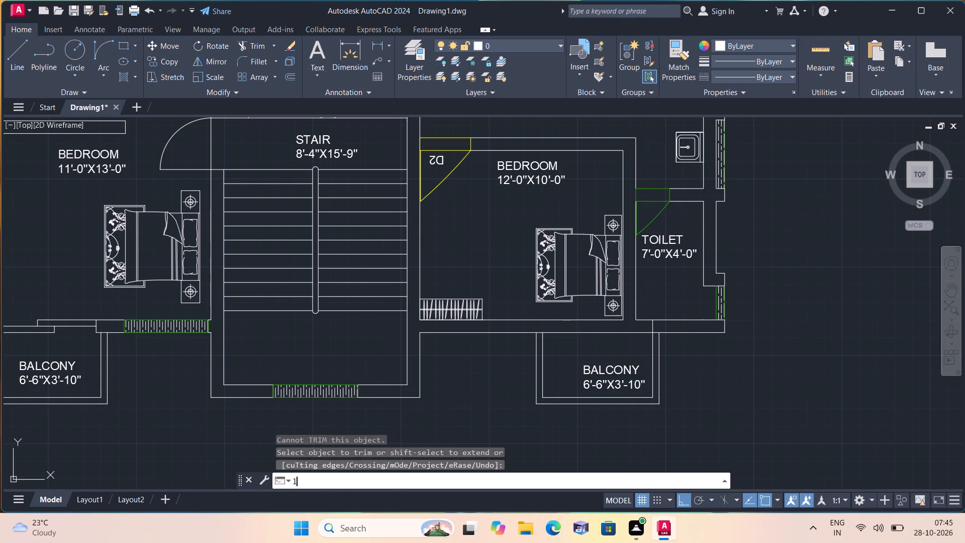
pyautogui.press('space')
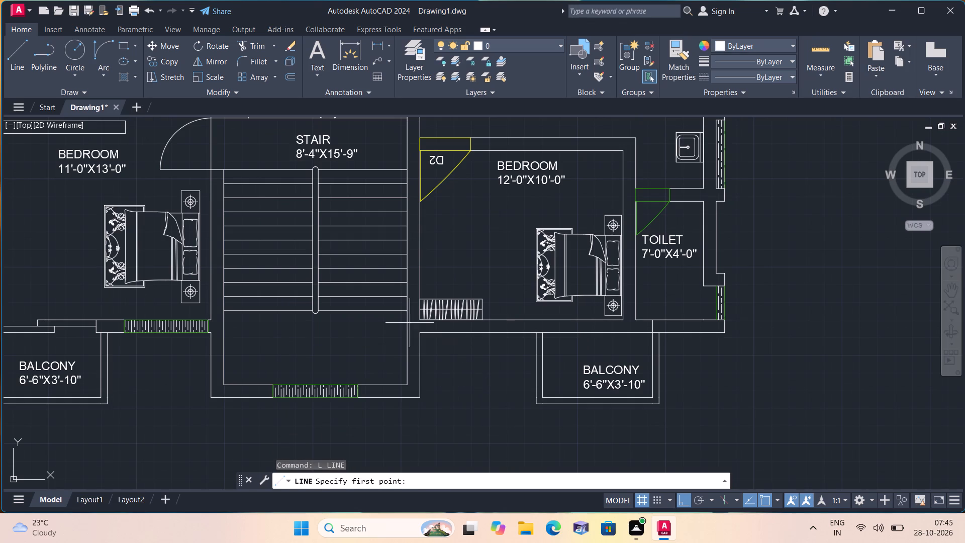
pyautogui.scroll(1, 412, 322)
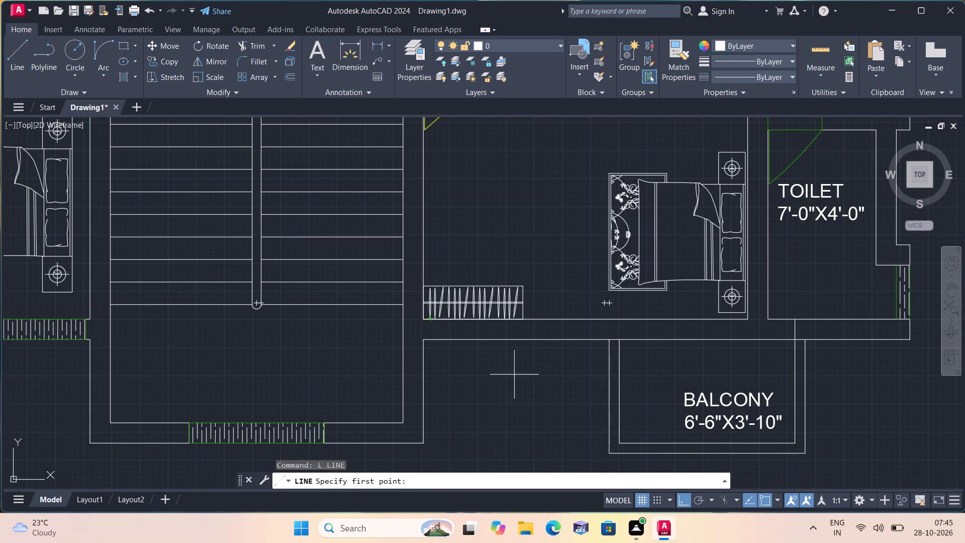
pyautogui.scroll(1, 572, 324)
pyautogui.scroll(1, 618, 349)
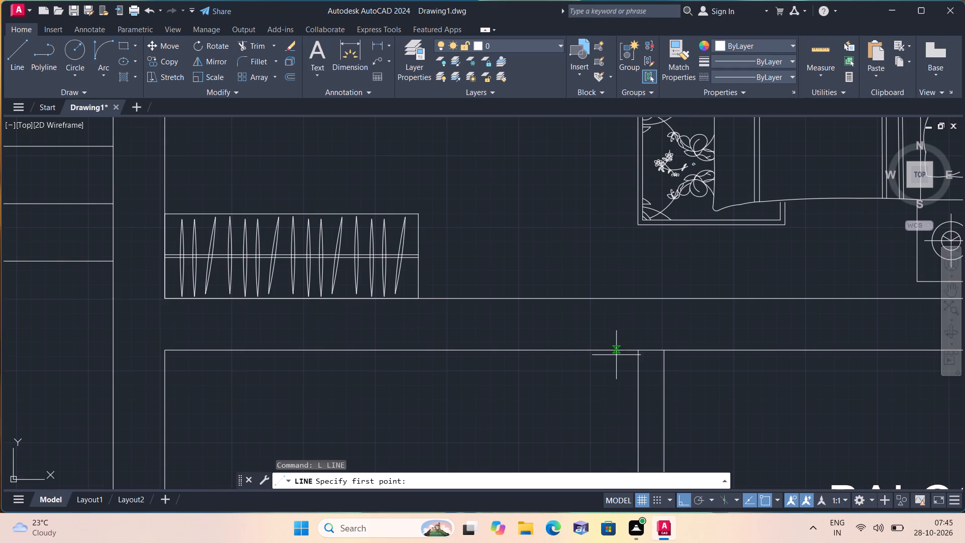
pyautogui.click(596, 350)
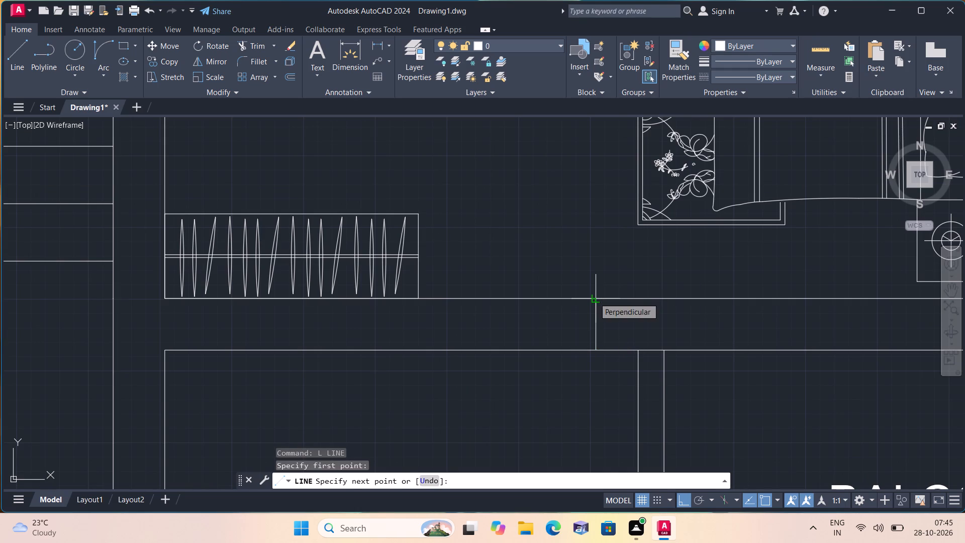
pyautogui.click(594, 298)
pyautogui.press('space')
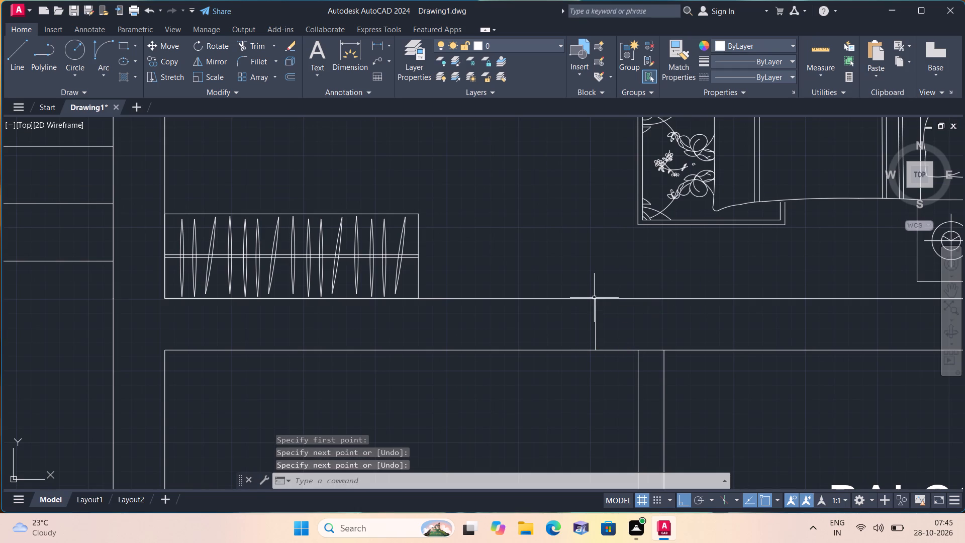
# Trim both south wall lines of Unit 1's bedroom between the stair wall and the new short vertical line.
pyautogui.scroll(-1, 594, 297)
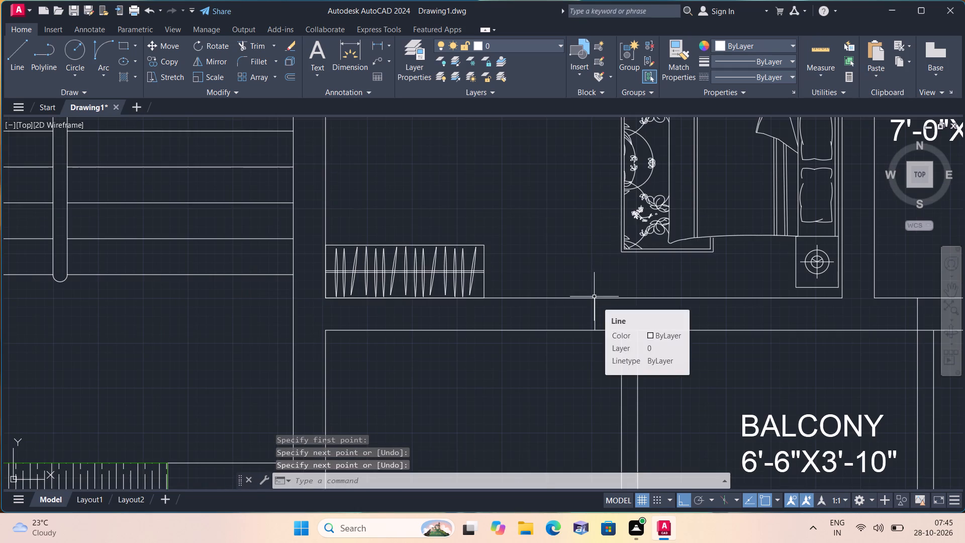
pyautogui.scroll(-1, 589, 295)
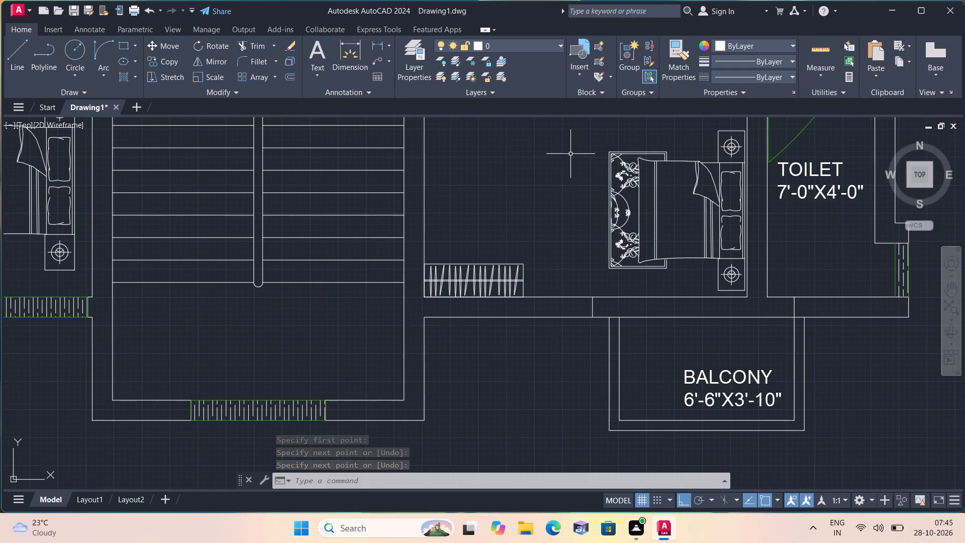
pyautogui.click(529, 46)
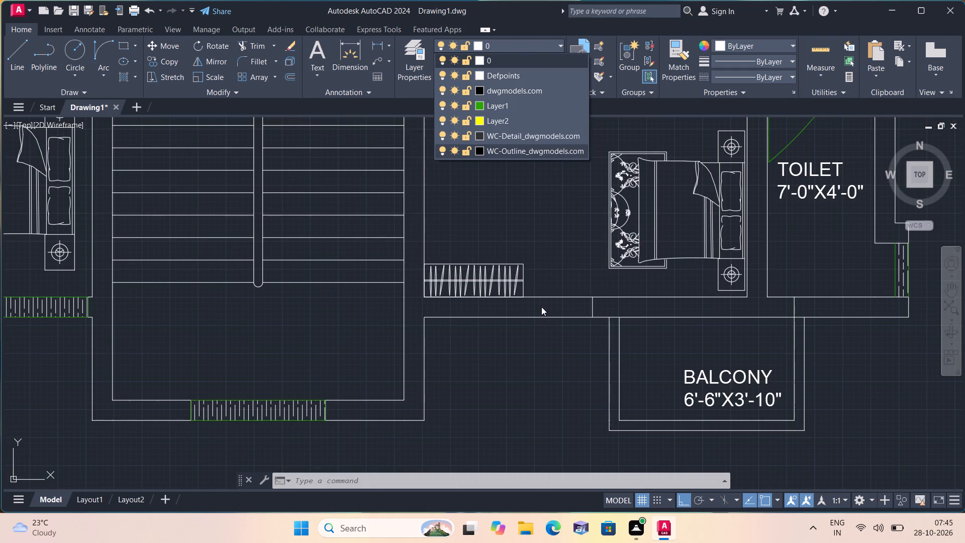
pyautogui.press('Escape')
pyautogui.write('trim')
pyautogui.press('space')
pyautogui.moveTo(560, 286); pyautogui.dragTo(554, 332)
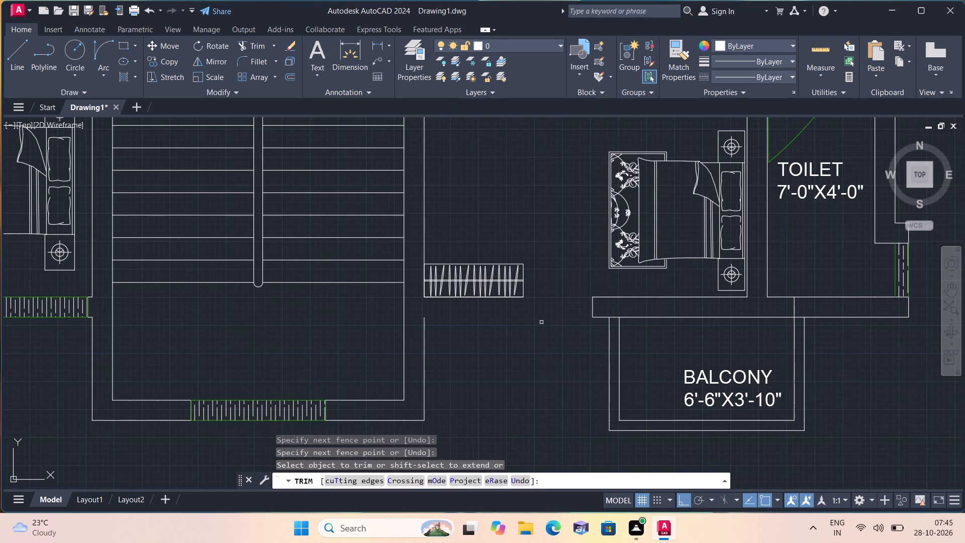
pyautogui.press('space')
# Outline the opening in the south wall of Unit 1's bedroom with a closed four-line rectangle on Layer1, spanning the full wall thickness.
pyautogui.scroll(2, 515, 297)
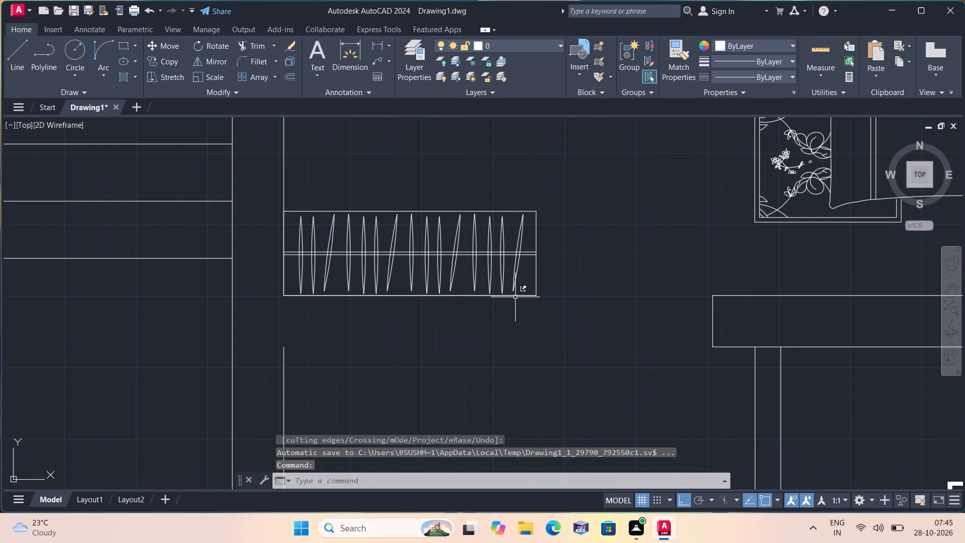
pyautogui.click(546, 40)
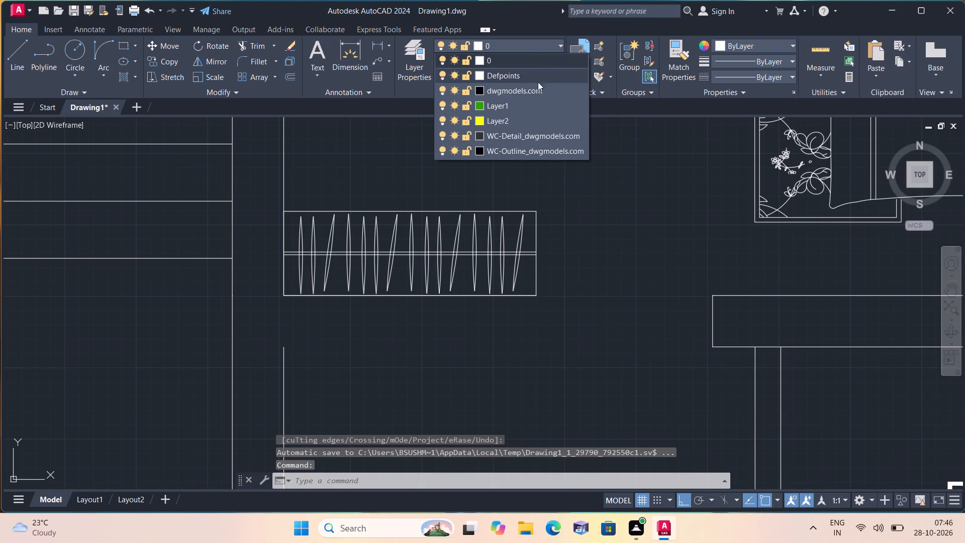
pyautogui.click(523, 104)
pyautogui.press('space')
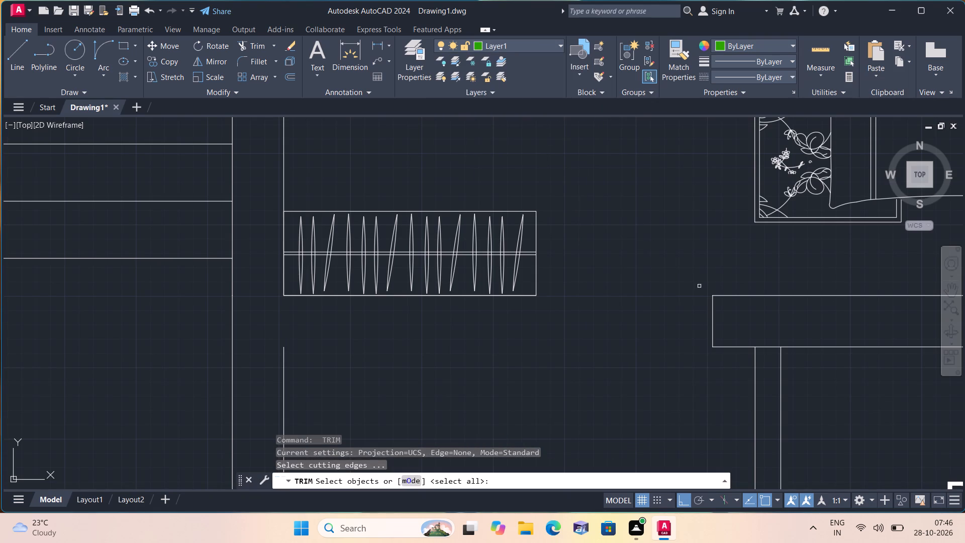
pyautogui.press('Escape')
pyautogui.press('l')
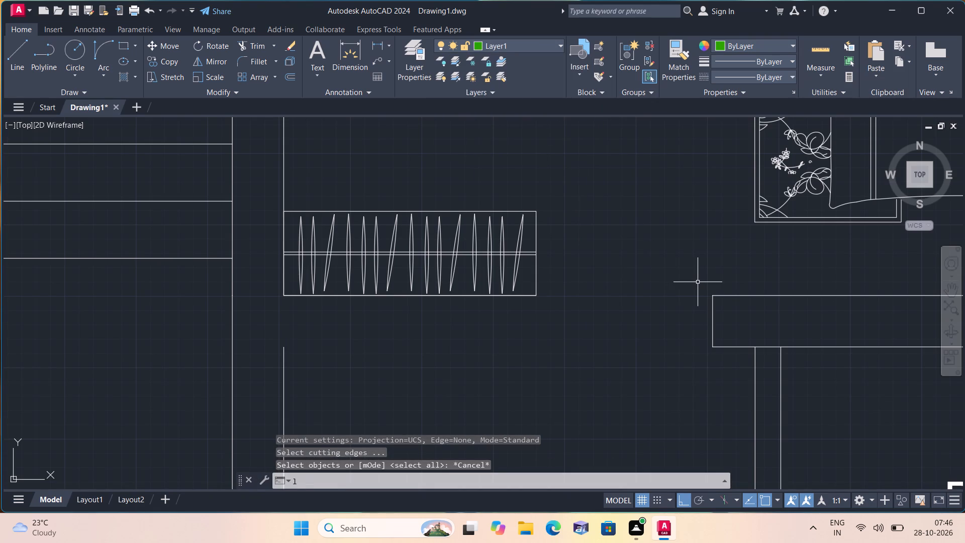
pyautogui.press('space')
pyautogui.click(714, 294)
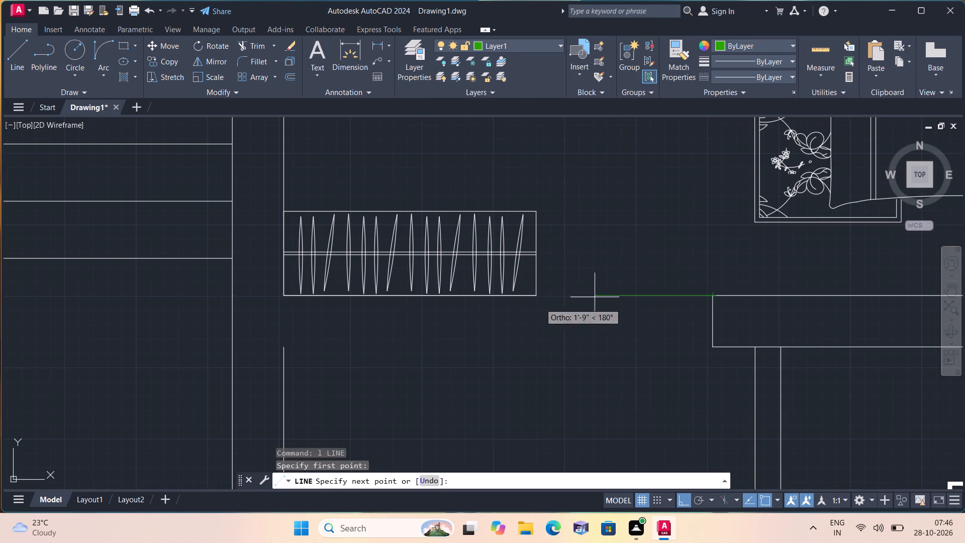
pyautogui.click(285, 295)
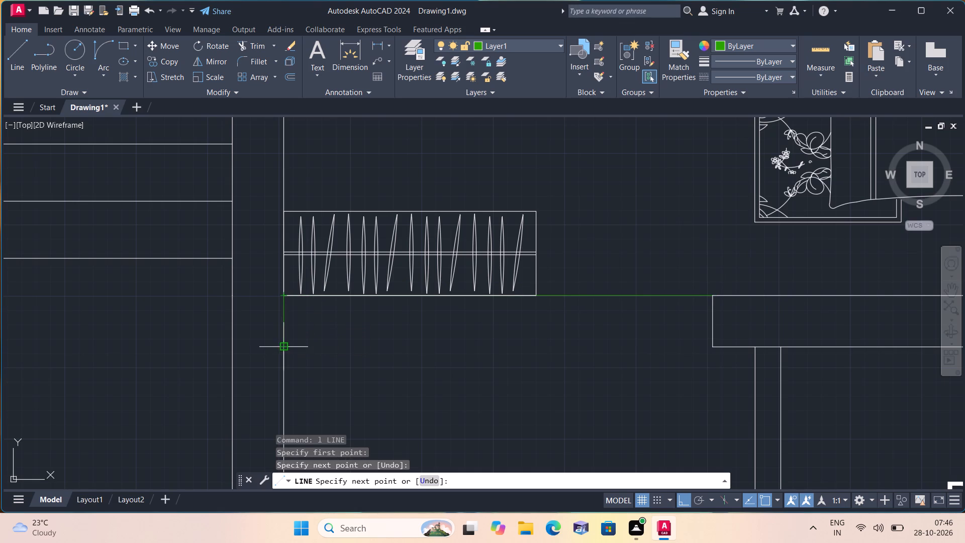
pyautogui.moveTo(281, 346); pyautogui.dragTo(286, 348)
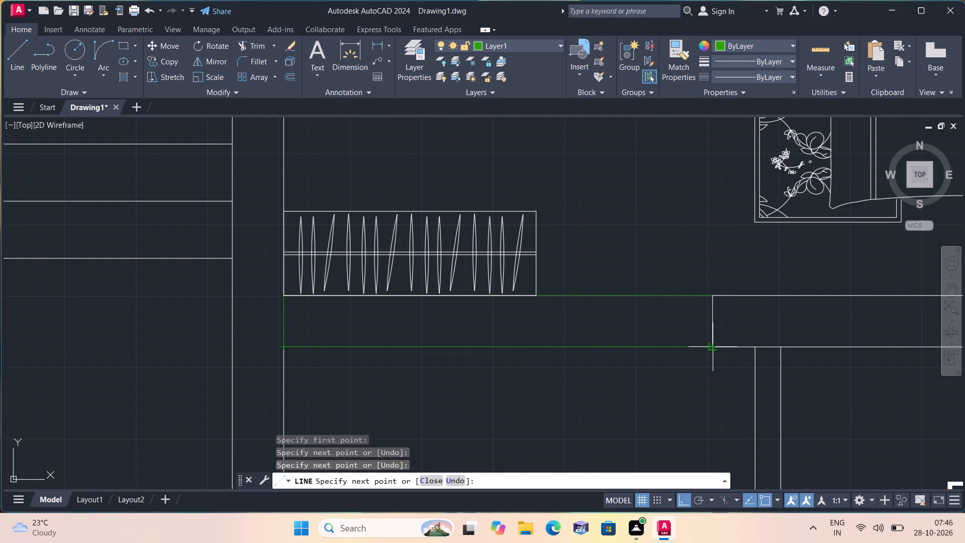
pyautogui.click(714, 349)
pyautogui.click(713, 295)
pyautogui.press('space')
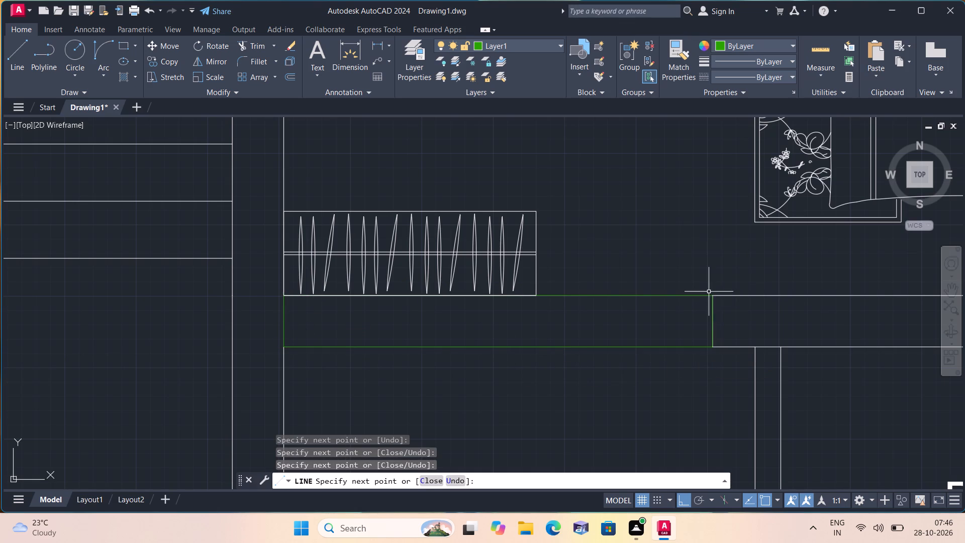
pyautogui.scroll(-1, 661, 252)
# Hatch the new south window outline of Unit 1's bedroom on layer 0 with the same dashed-line pattern as the other windows.
pyautogui.click(554, 43)
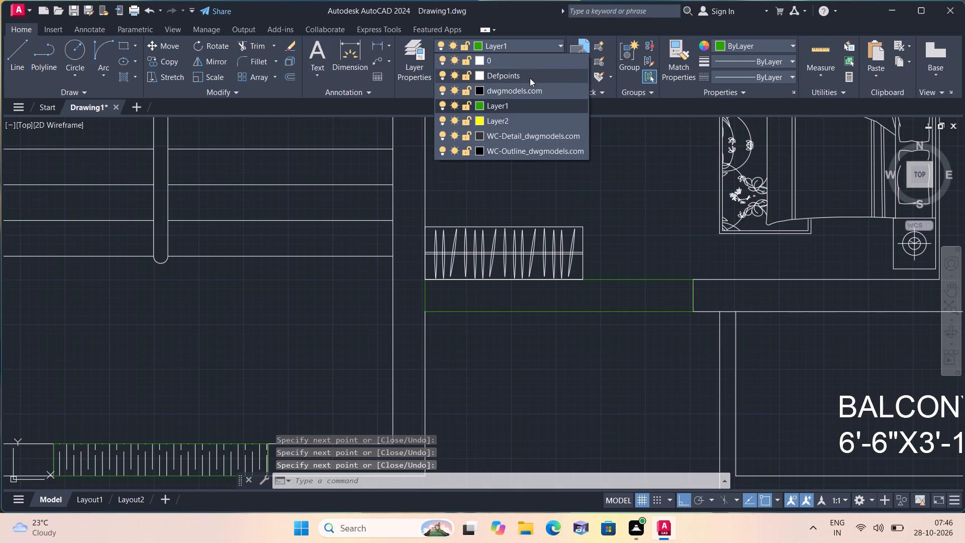
pyautogui.click(515, 62)
pyautogui.press('h')
pyautogui.press('space')
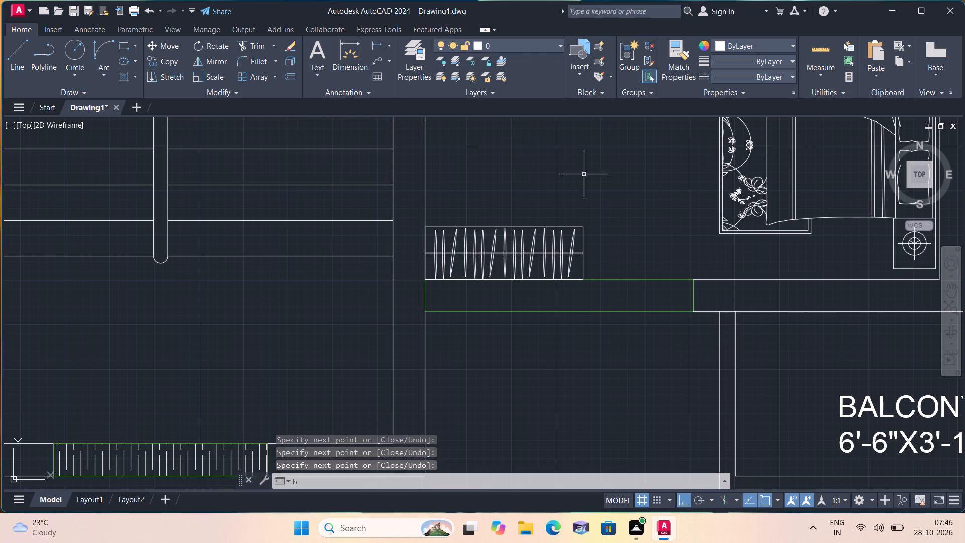
pyautogui.click(607, 300)
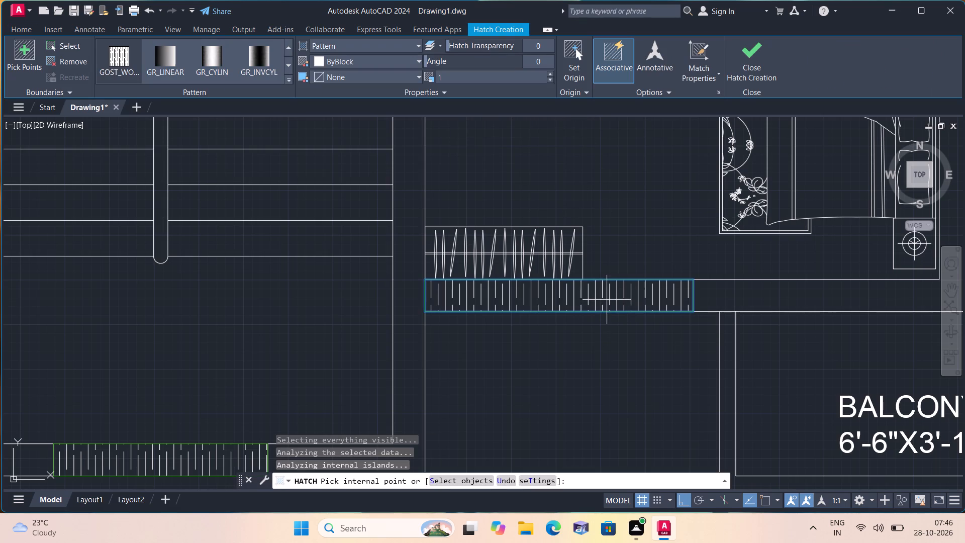
pyautogui.press('Escape')
# Trim the short line across the north end of the wall between the Unit 1 and Unit 2 drawing/dining areas, beside door D2.
pyautogui.scroll(-1, 607, 299)
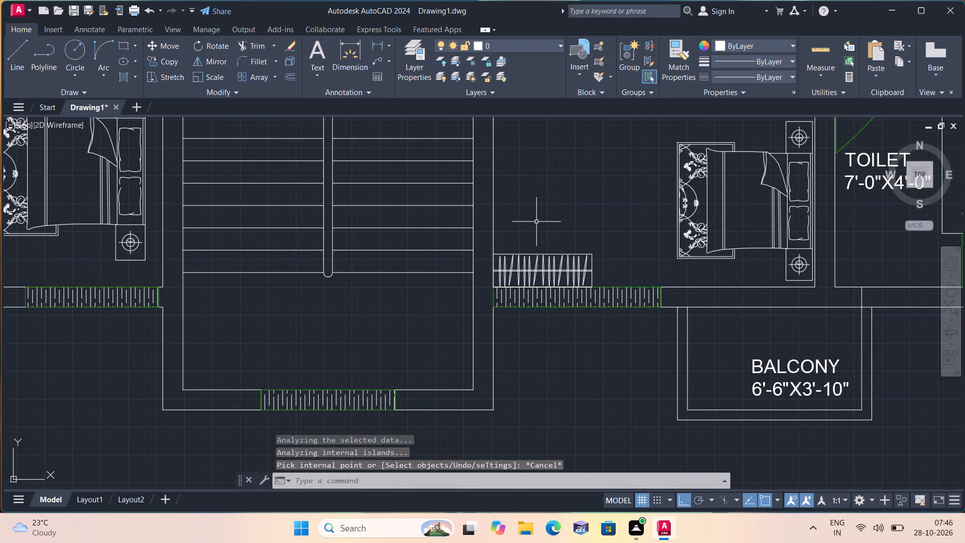
pyautogui.write('tr')
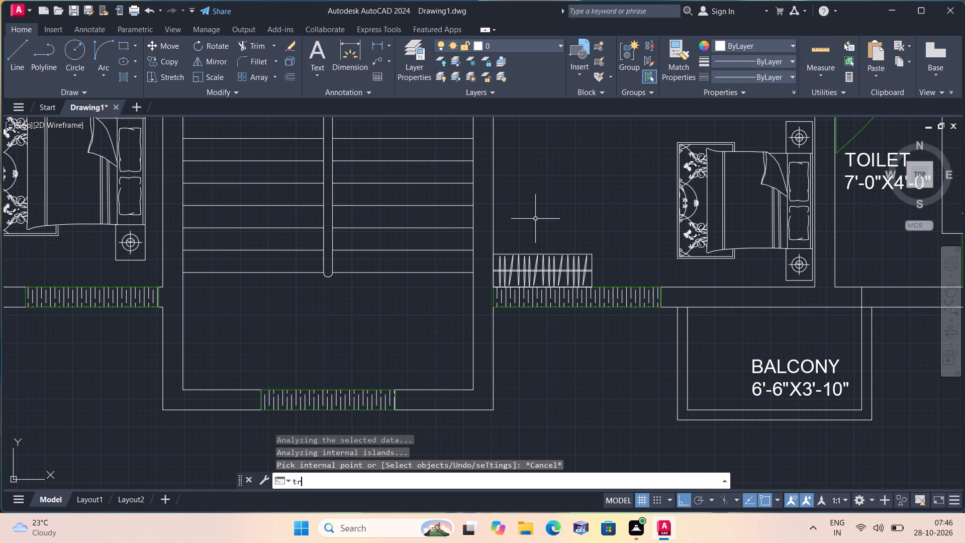
pyautogui.write('im')
pyautogui.press('space')
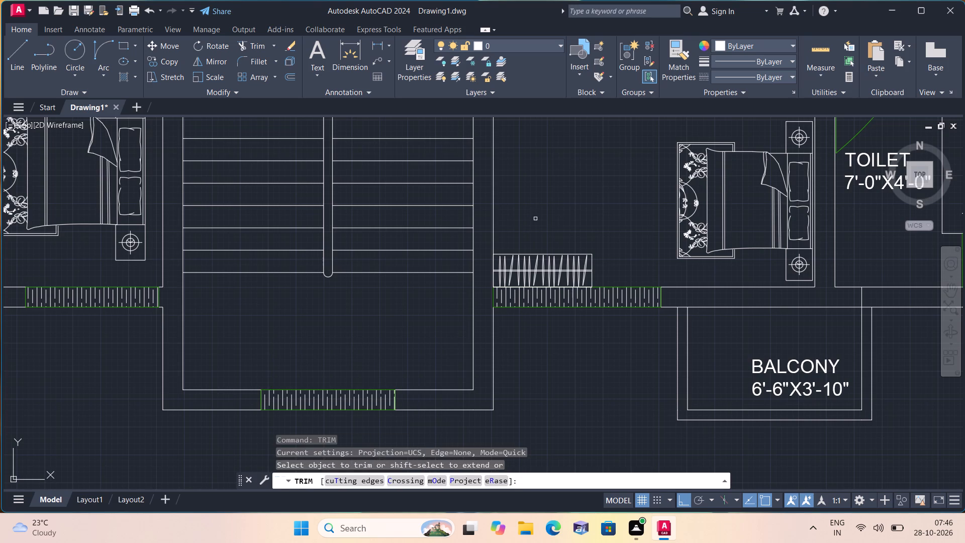
pyautogui.scroll(-1, 535, 219)
pyautogui.moveTo(540, 205); pyautogui.dragTo(516, 247, button='middle')
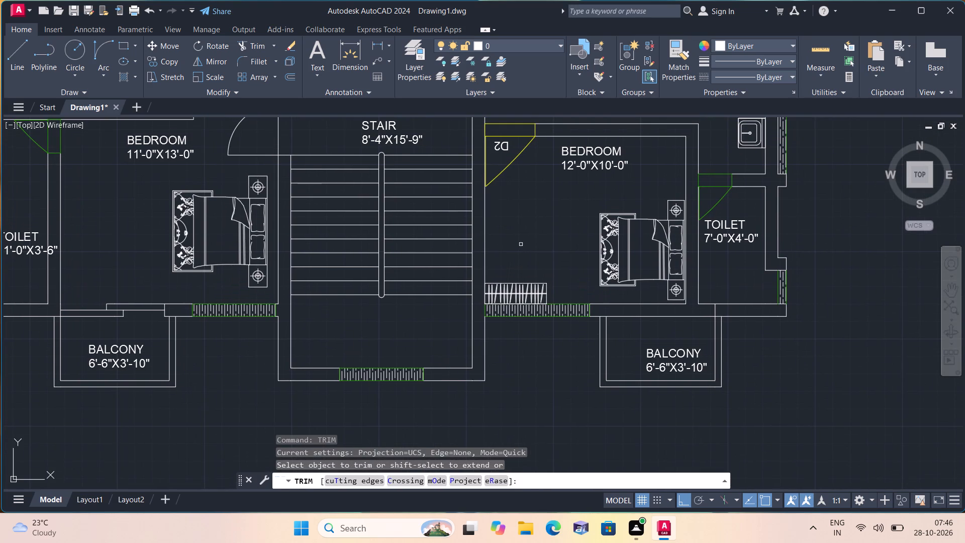
pyautogui.moveTo(524, 238); pyautogui.dragTo(484, 271, button='middle')
pyautogui.scroll(-1, 484, 271)
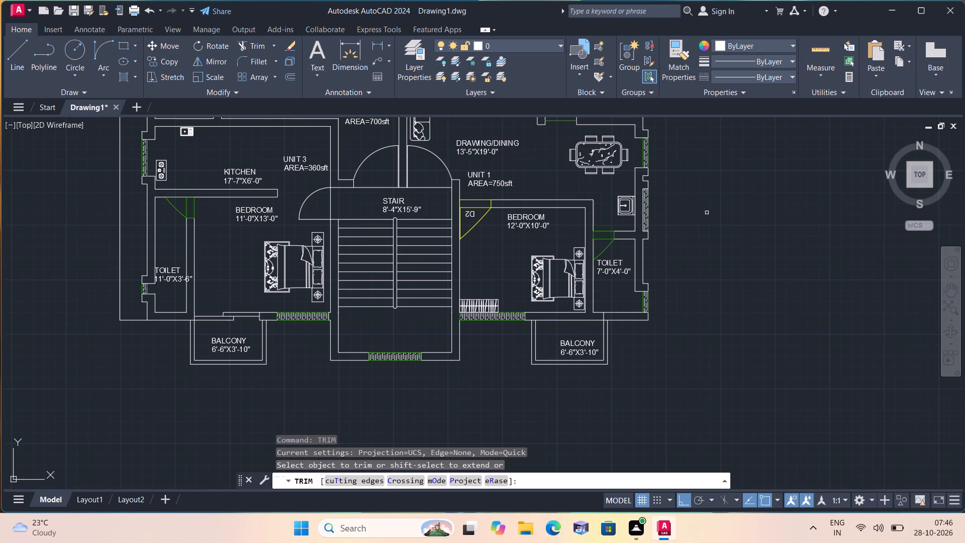
pyautogui.moveTo(705, 213); pyautogui.dragTo(681, 314, button='middle')
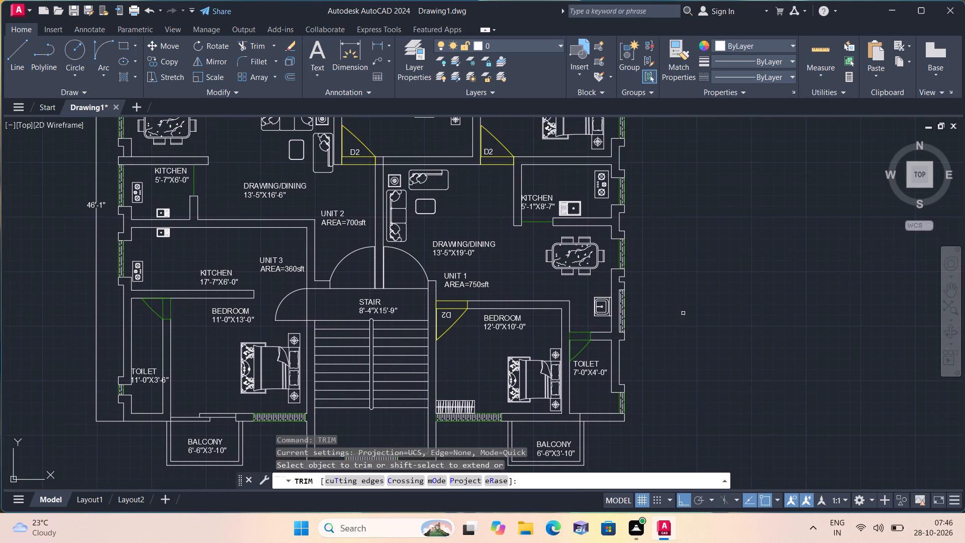
pyautogui.moveTo(665, 214); pyautogui.dragTo(668, 250, button='middle')
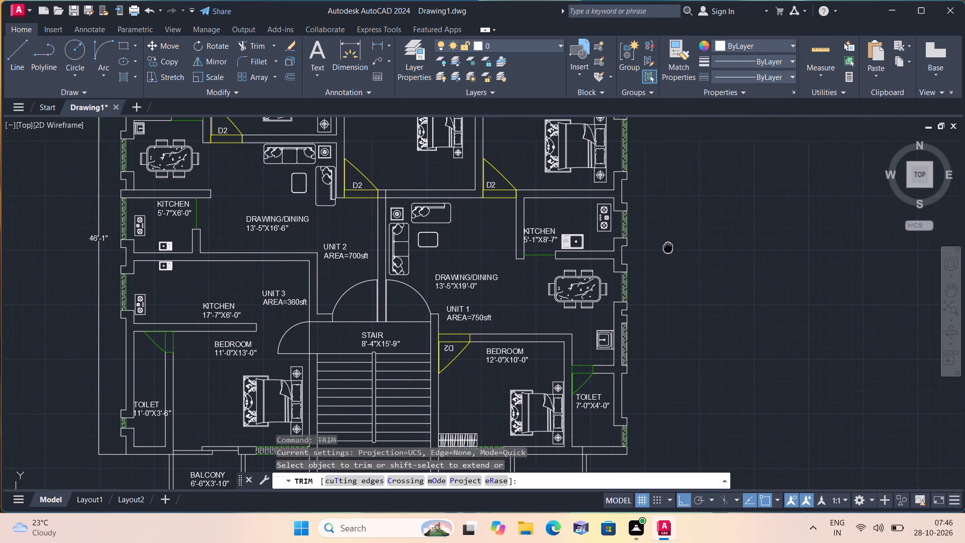
pyautogui.moveTo(668, 250); pyautogui.dragTo(674, 285, button='middle')
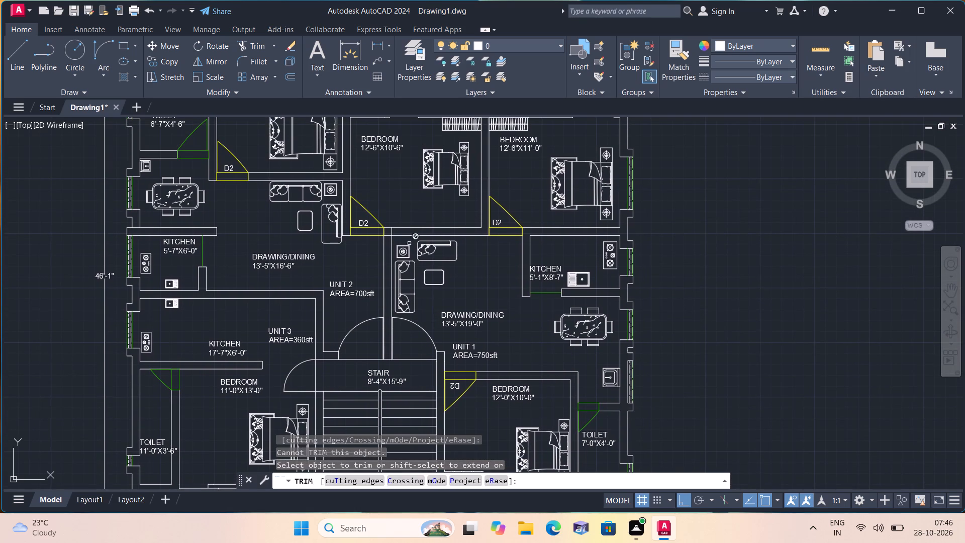
pyautogui.scroll(3, 390, 231)
pyautogui.click(380, 258)
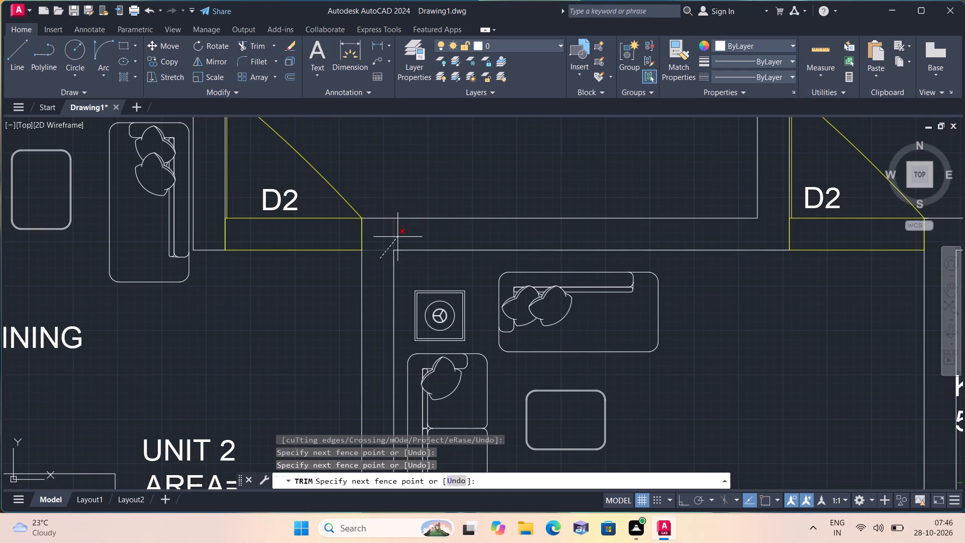
pyautogui.click(399, 236)
# Trim the short line between the two wardrobes where the wall between the 12'-6"X10'-6" and 12'-6"X11'-0" bedrooms meets the north wall.
pyautogui.scroll(-2, 399, 236)
pyautogui.moveTo(425, 209); pyautogui.dragTo(425, 211, button='middle')
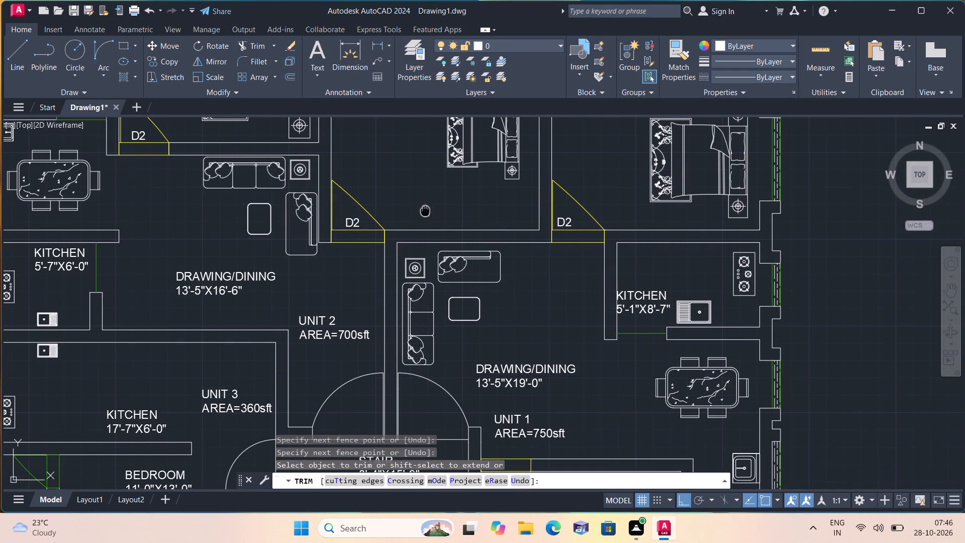
pyautogui.moveTo(425, 211); pyautogui.dragTo(447, 279, button='middle')
pyautogui.scroll(-1, 446, 278)
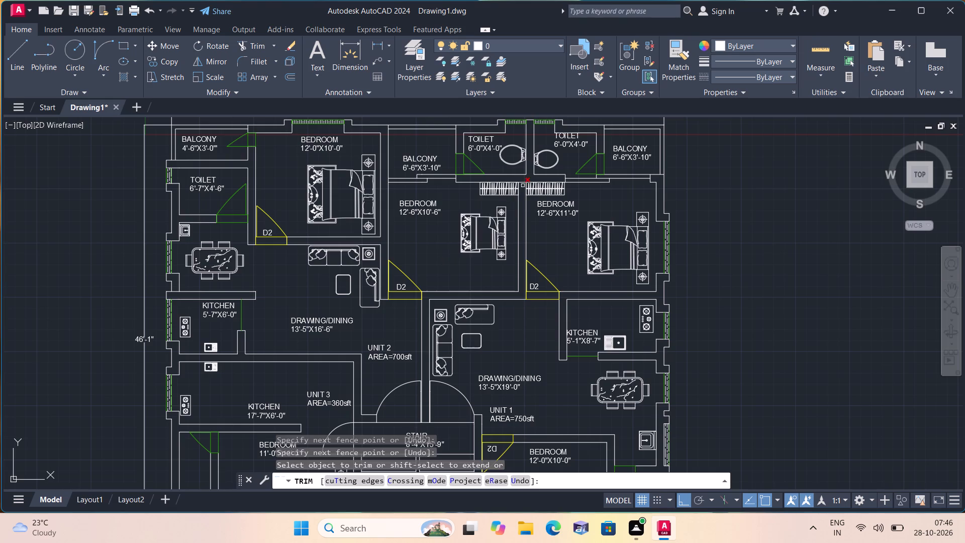
pyautogui.scroll(1, 526, 187)
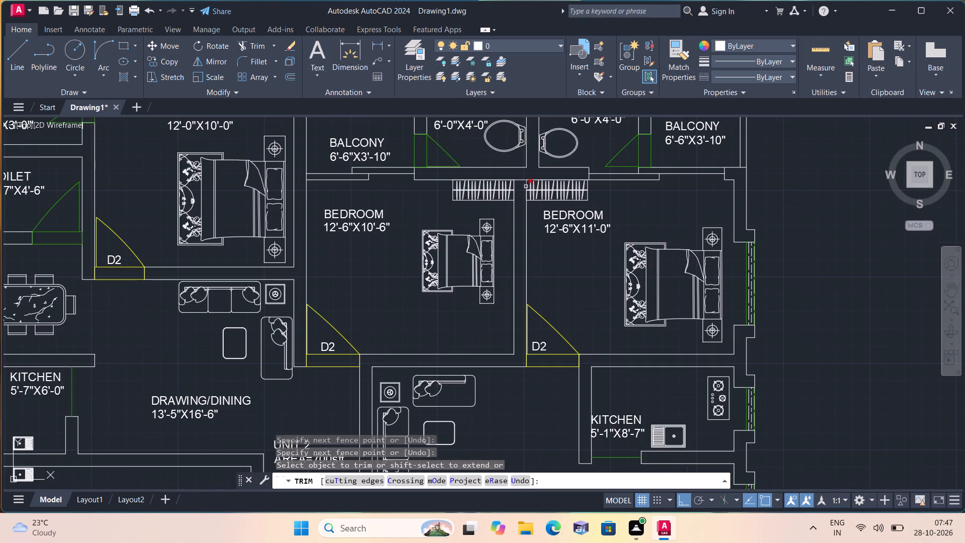
pyautogui.click(521, 180)
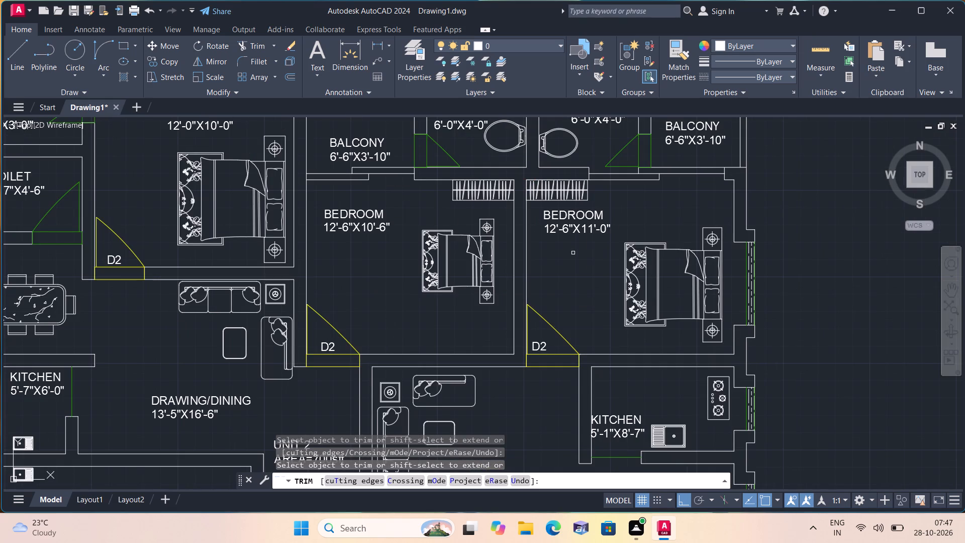
pyautogui.moveTo(559, 263); pyautogui.dragTo(504, 270, button='middle')
pyautogui.scroll(-1, 504, 270)
pyautogui.moveTo(504, 281); pyautogui.dragTo(497, 304, button='middle')
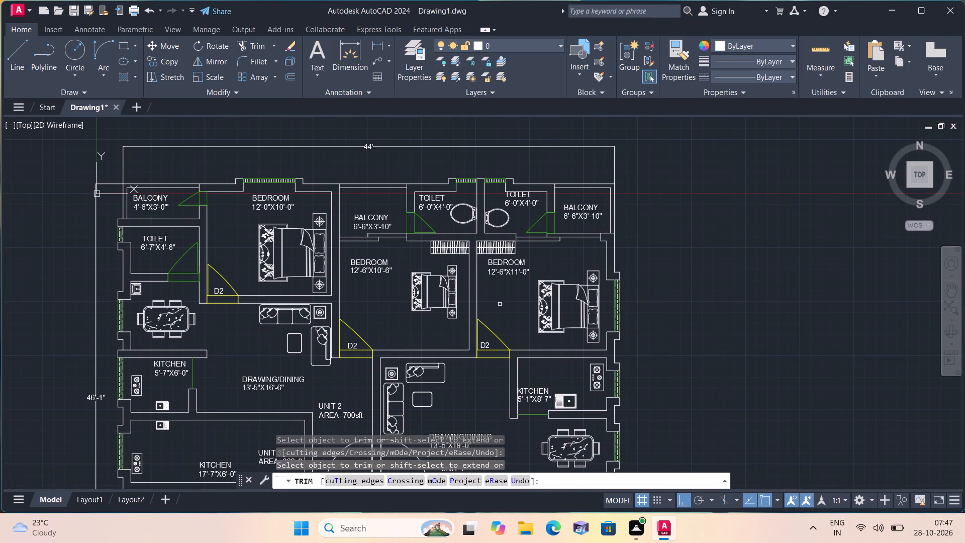
pyautogui.moveTo(651, 255); pyautogui.dragTo(646, 251, button='middle')
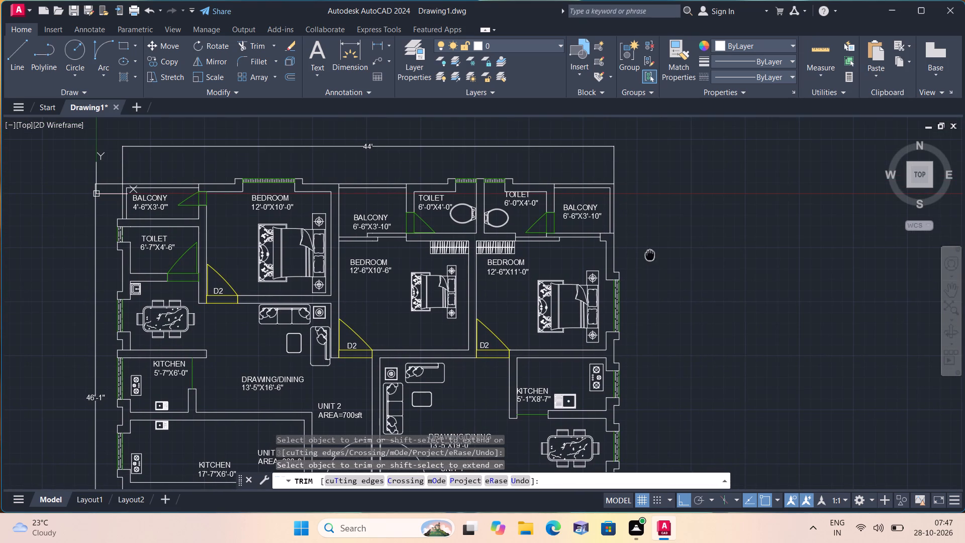
pyautogui.moveTo(646, 251); pyautogui.dragTo(626, 190, button='middle')
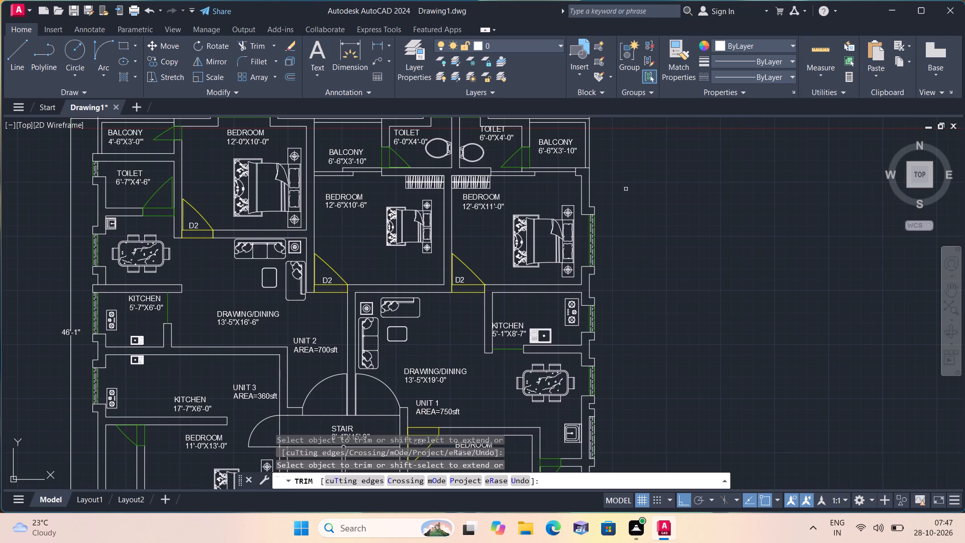
pyautogui.press('space')
# Fill the walls around the 12'-0"X10'-0" northwest bedroom and 6'-7"X4'-6" toilet with a Solid hatch in colour 0,0,0.
pyautogui.write('h')
pyautogui.press('space')
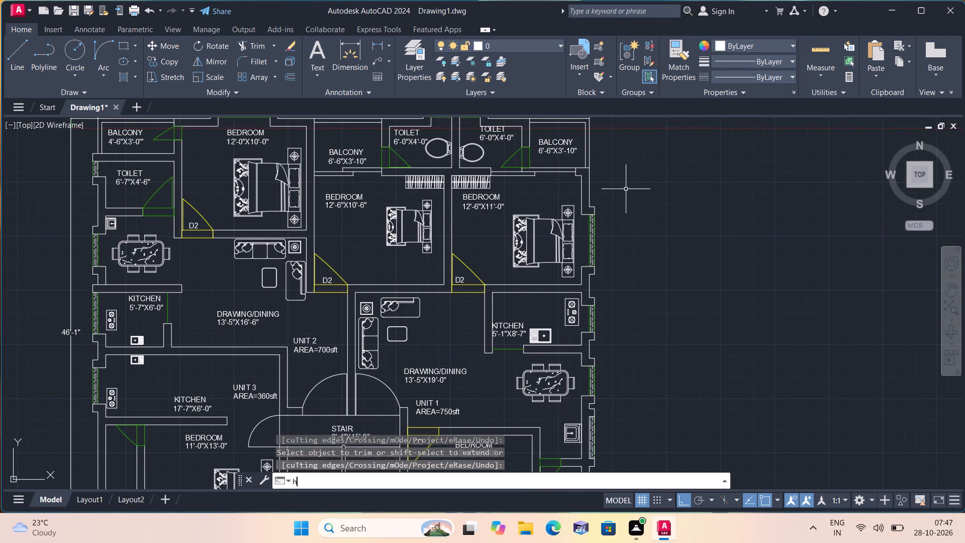
pyautogui.click(347, 46)
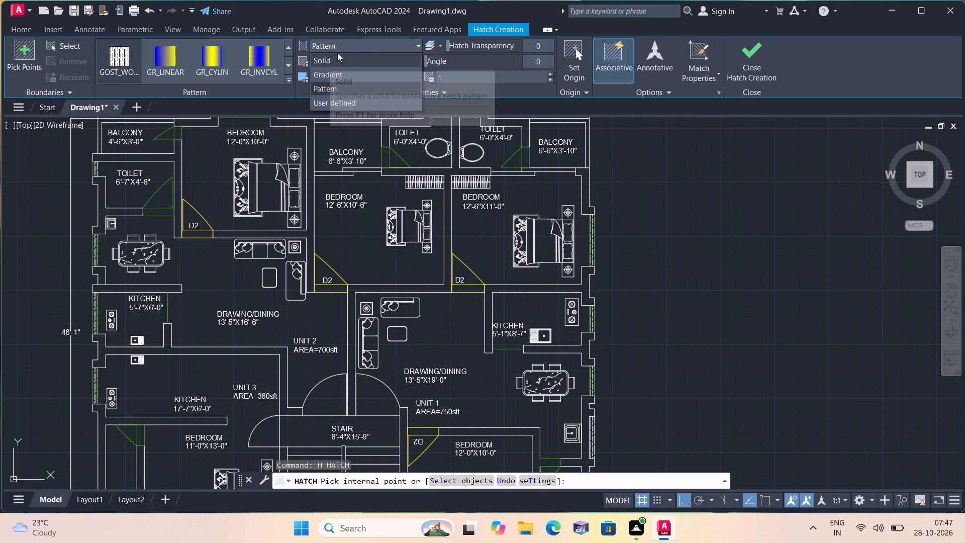
pyautogui.click(327, 59)
pyautogui.click(328, 59)
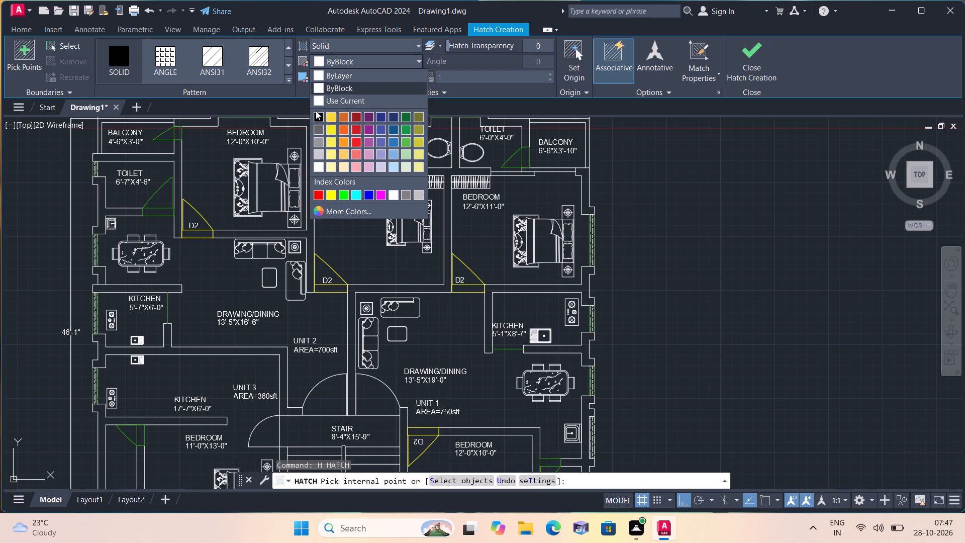
pyautogui.click(318, 113)
pyautogui.scroll(-1, 323, 133)
pyautogui.scroll(2, 176, 170)
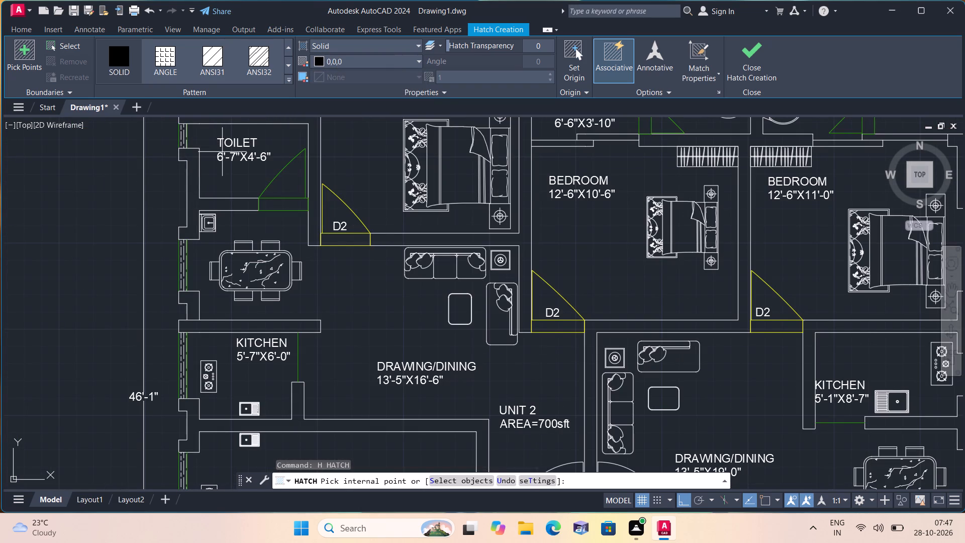
pyautogui.moveTo(178, 180); pyautogui.dragTo(181, 264, button='middle')
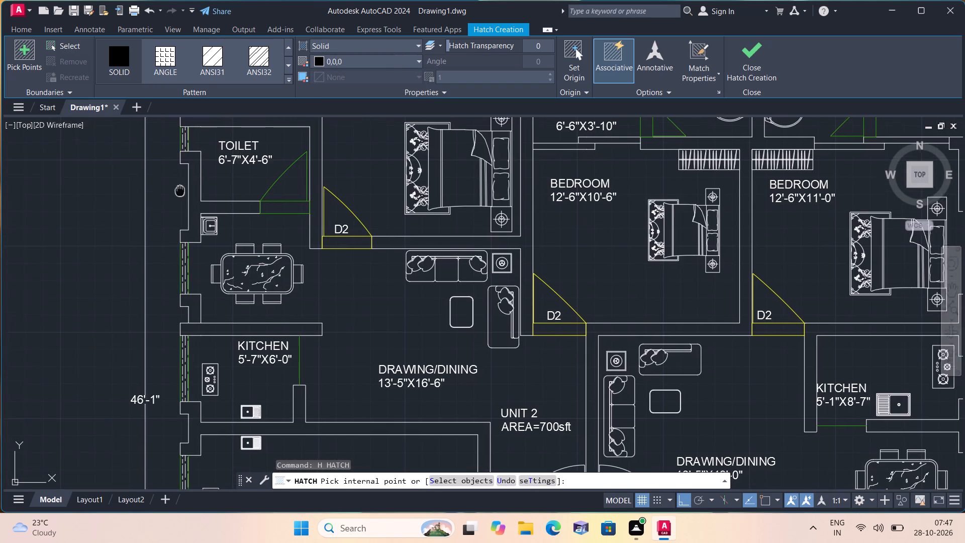
pyautogui.moveTo(181, 264); pyautogui.dragTo(188, 315, button='middle')
pyautogui.scroll(1, 323, 218)
pyautogui.click(378, 186)
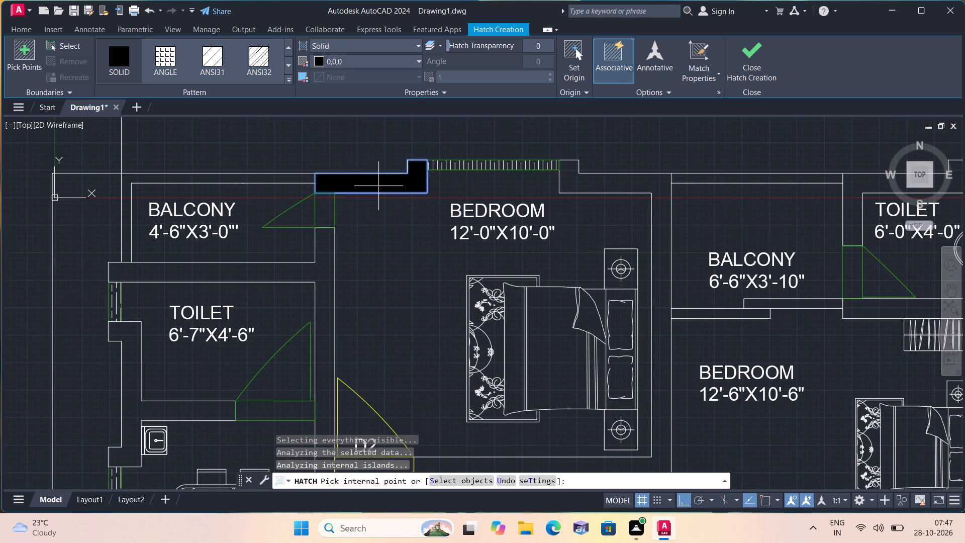
pyautogui.click(317, 269)
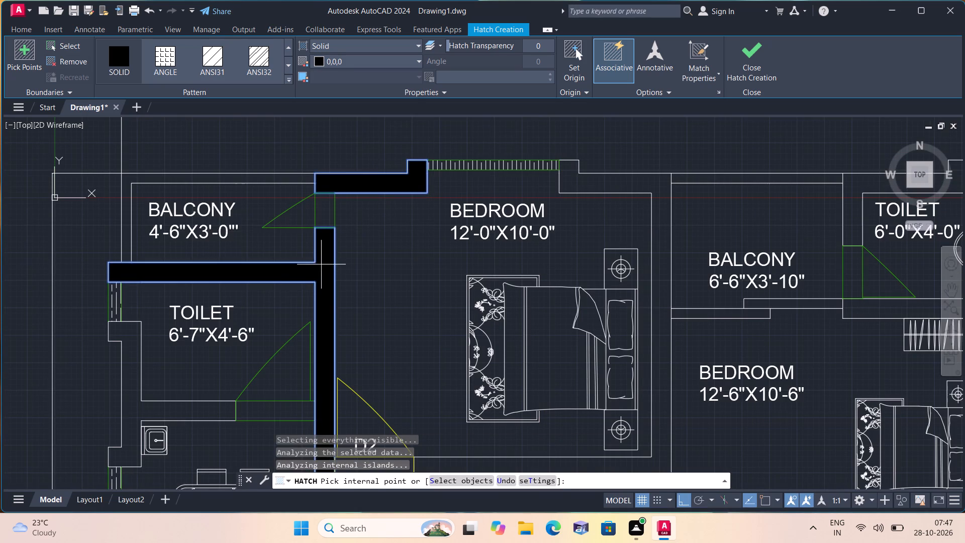
pyautogui.moveTo(320, 264); pyautogui.dragTo(322, 203, button='middle')
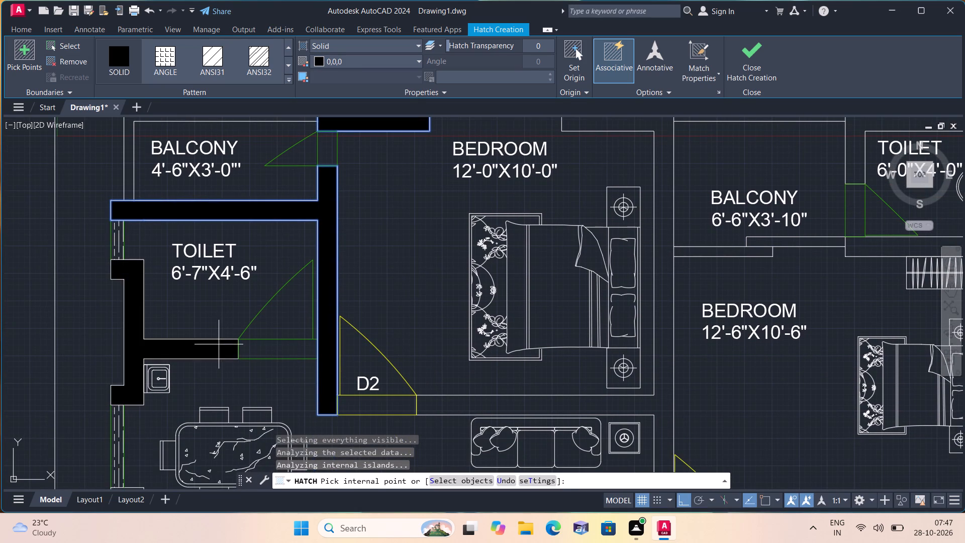
pyautogui.click(218, 346)
pyautogui.moveTo(217, 346); pyautogui.dragTo(212, 248, button='middle')
pyautogui.scroll(-1, 212, 257)
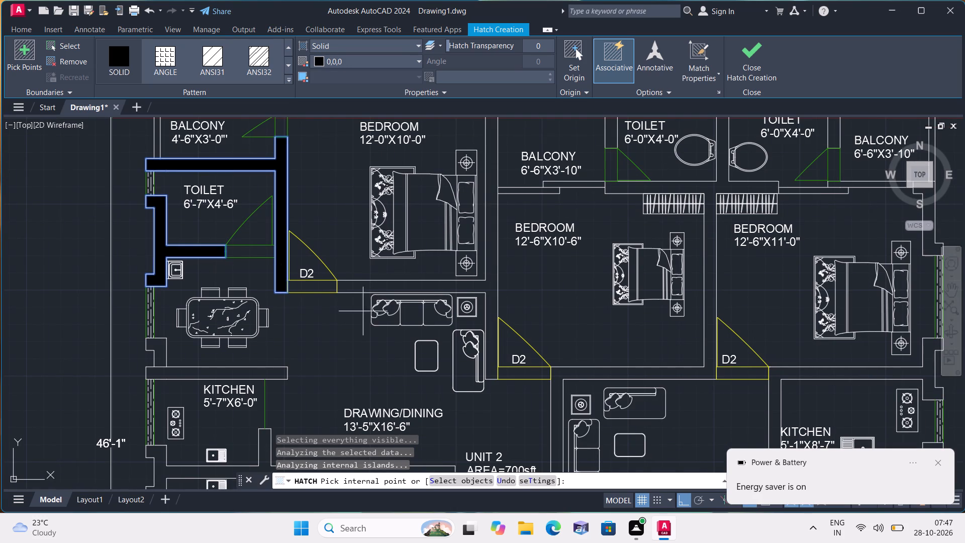
pyautogui.click(421, 287)
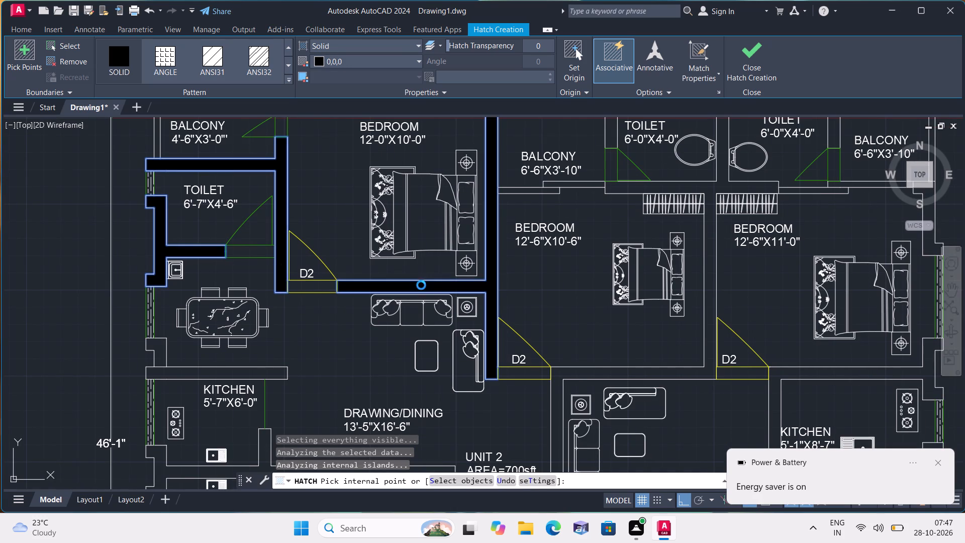
# Add the walls of both 6'-0"X4'-0" toilets, the two 12'-6" bedrooms' dividing wall and the northeast exterior corner to the black hatch.
pyautogui.scroll(-1, 443, 283)
pyautogui.moveTo(442, 283); pyautogui.dragTo(408, 364, button='middle')
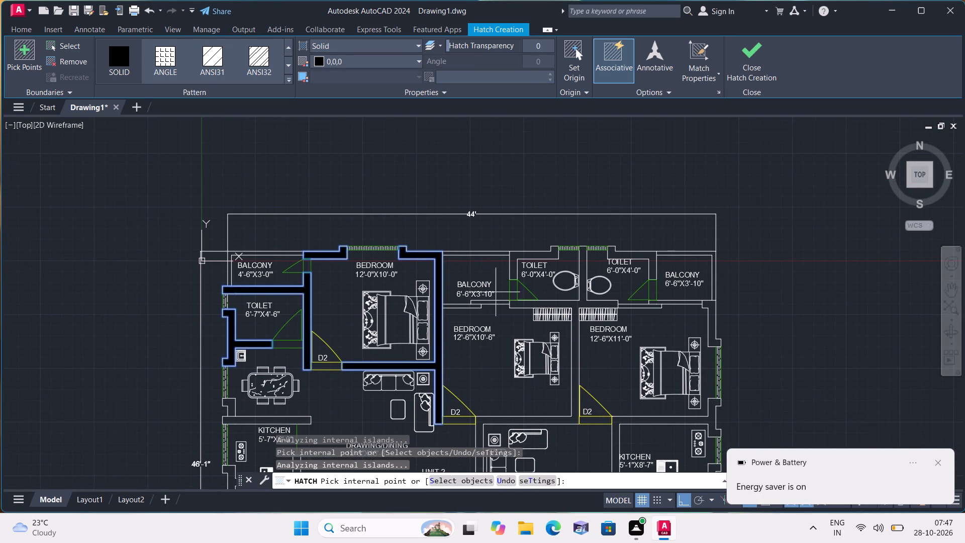
pyautogui.scroll(1, 559, 258)
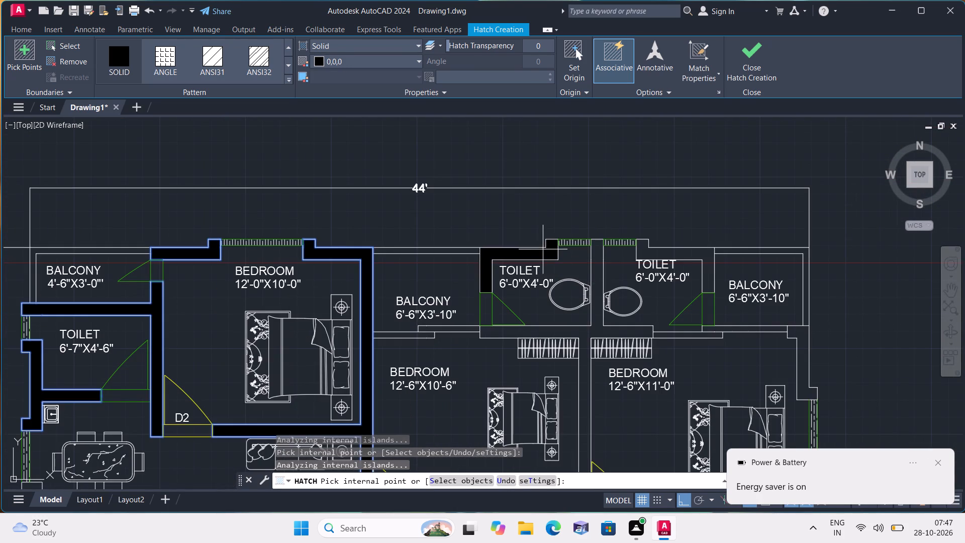
pyautogui.click(543, 250)
pyautogui.moveTo(542, 250); pyautogui.dragTo(506, 211, button='middle')
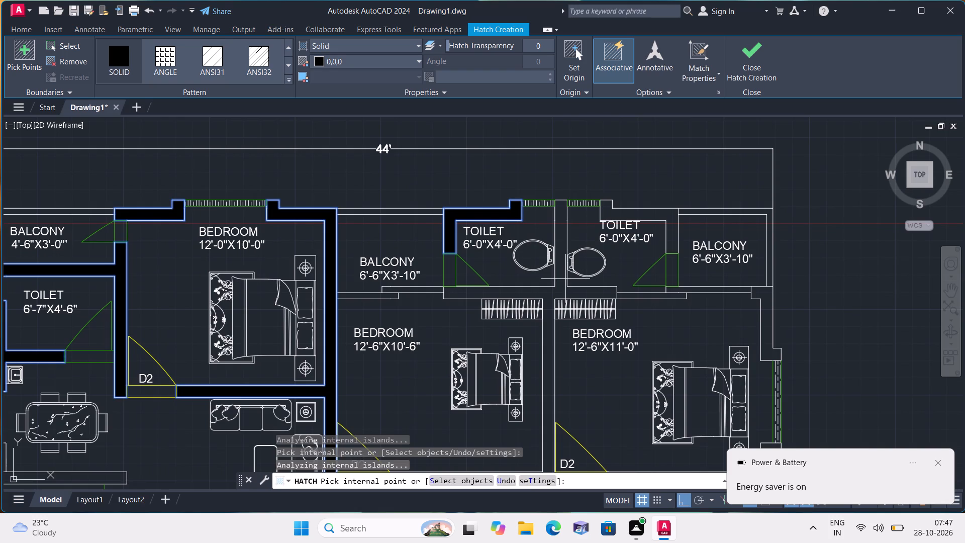
pyautogui.click(559, 293)
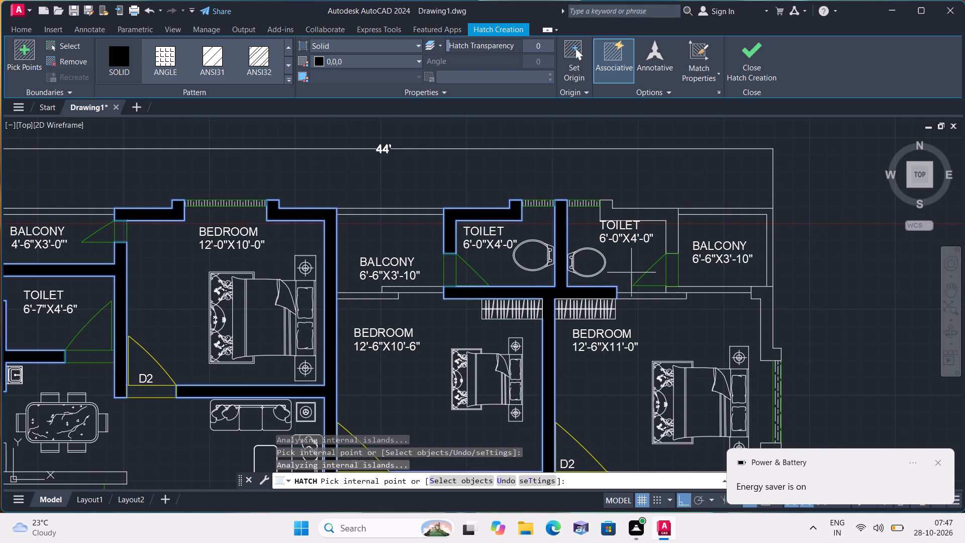
pyautogui.click(671, 219)
pyautogui.moveTo(668, 219); pyautogui.dragTo(655, 156, button='middle')
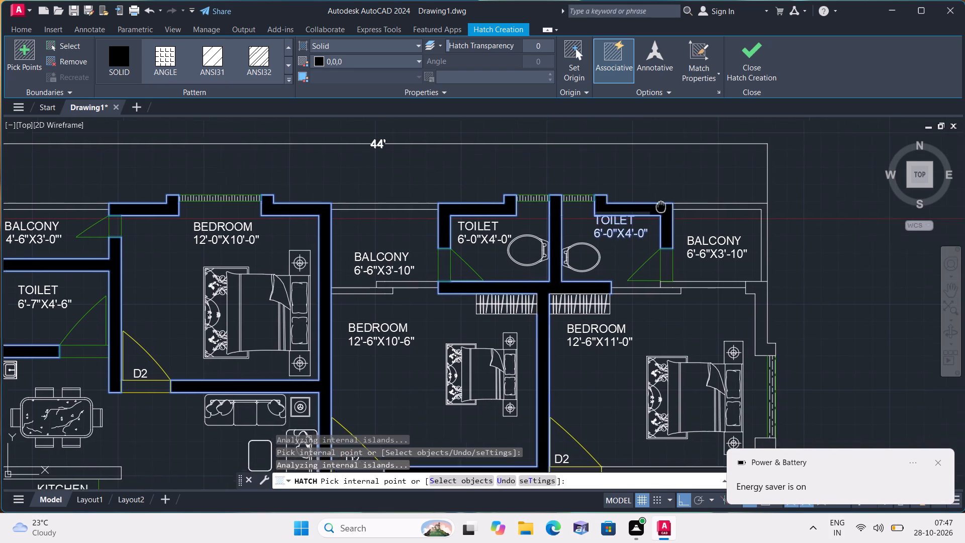
pyautogui.moveTo(655, 156); pyautogui.dragTo(650, 144, button='middle')
pyautogui.click(745, 218)
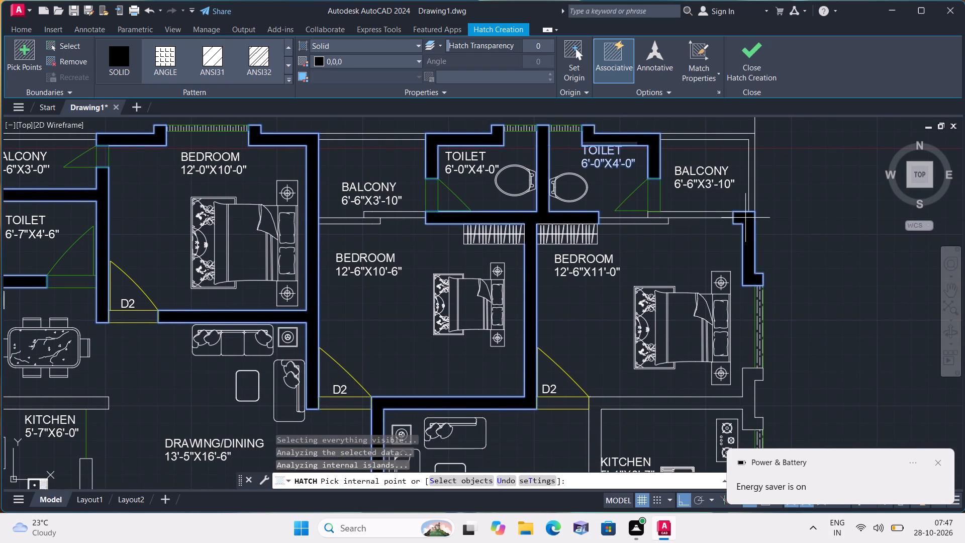
# Fill the walls of Unit 1's kitchen, 12'-0"X10'-0" bedroom and 7'-0"X4'-0" toilet with the solid black hatch.
pyautogui.scroll(-1, 745, 218)
pyautogui.moveTo(743, 219); pyautogui.dragTo(713, 111, button='middle')
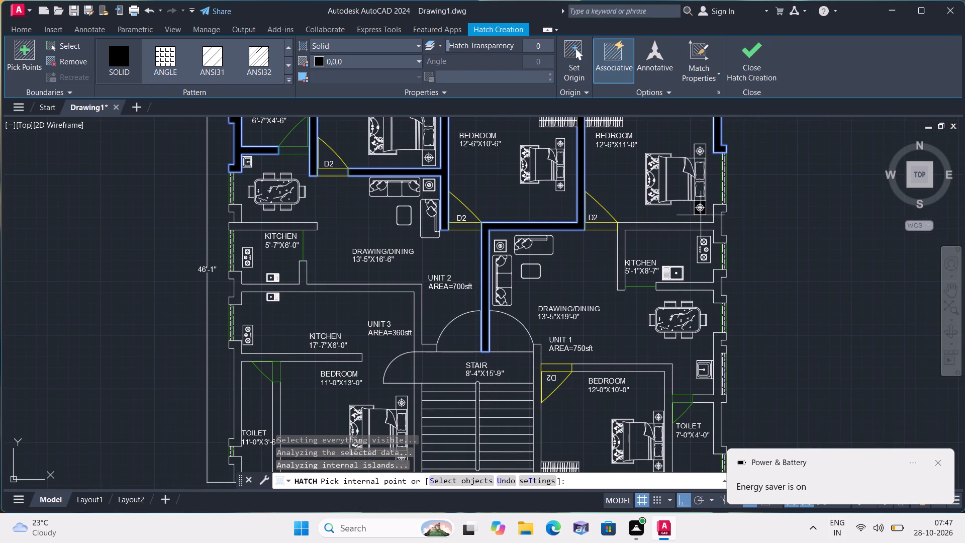
pyautogui.click(699, 225)
pyautogui.moveTo(699, 225); pyautogui.dragTo(687, 153, button='middle')
pyautogui.click(700, 214)
pyautogui.moveTo(700, 214); pyautogui.dragTo(698, 208, button='middle')
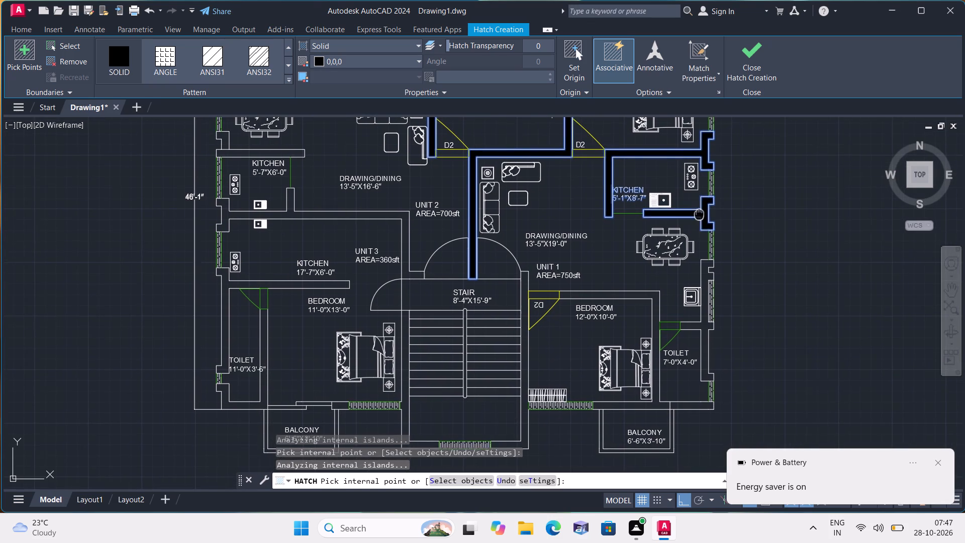
pyautogui.moveTo(698, 208); pyautogui.dragTo(693, 127, button='middle')
pyautogui.click(700, 198)
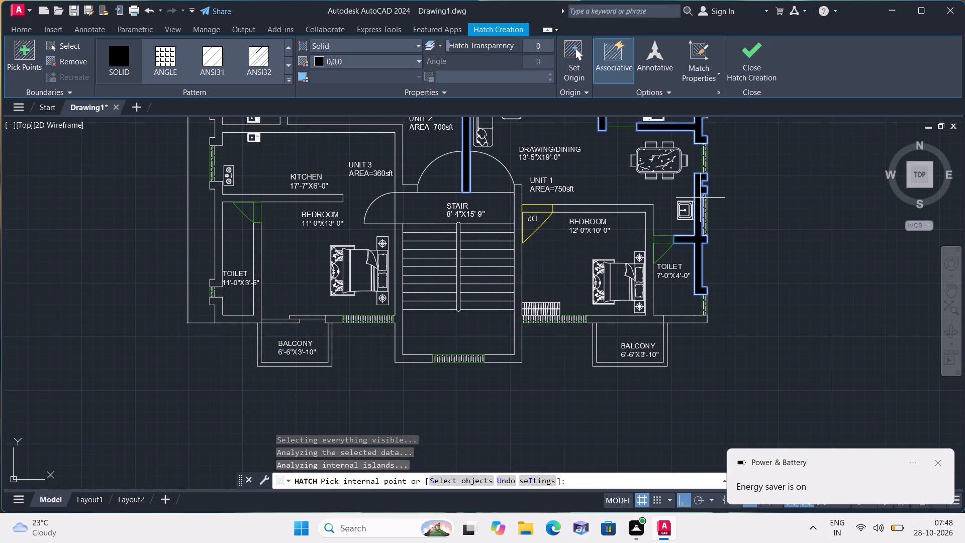
pyautogui.click(617, 210)
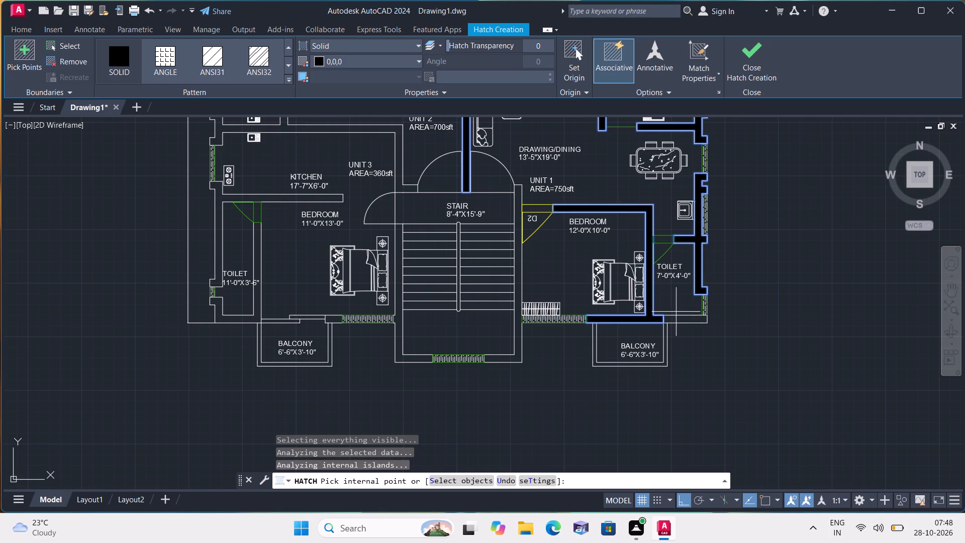
pyautogui.click(683, 321)
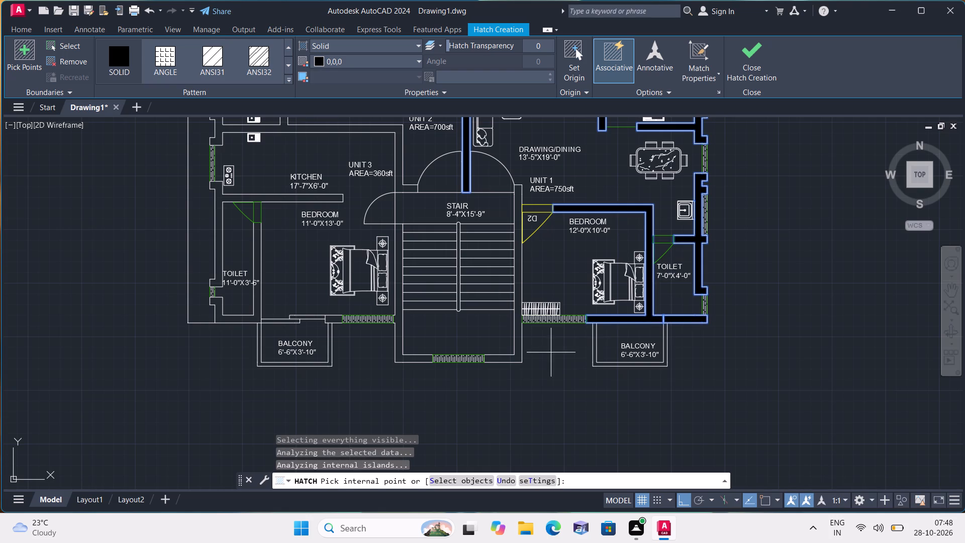
# Fill the stair's outer walls and the walls around Unit 3's bedroom and toilet with the same solid black hatch.
pyautogui.click(498, 357)
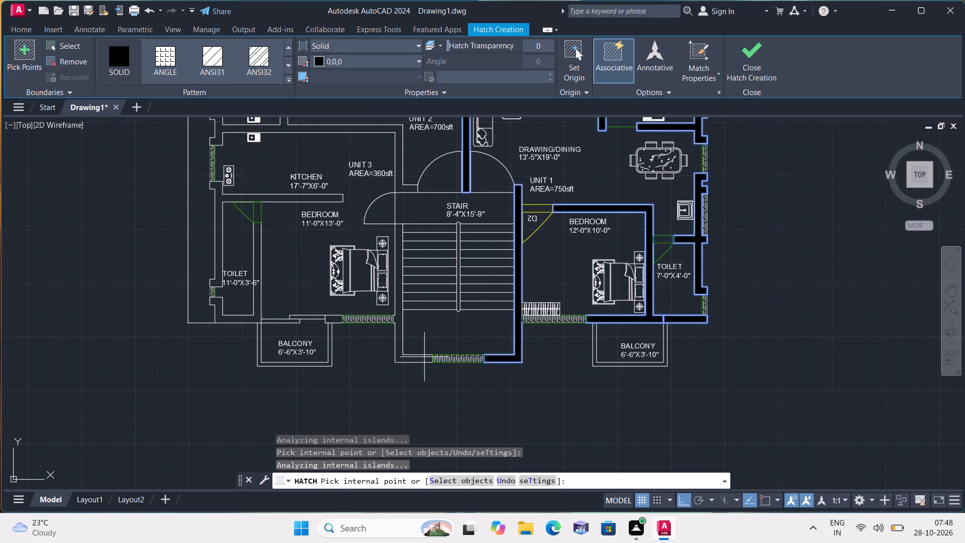
pyautogui.click(420, 359)
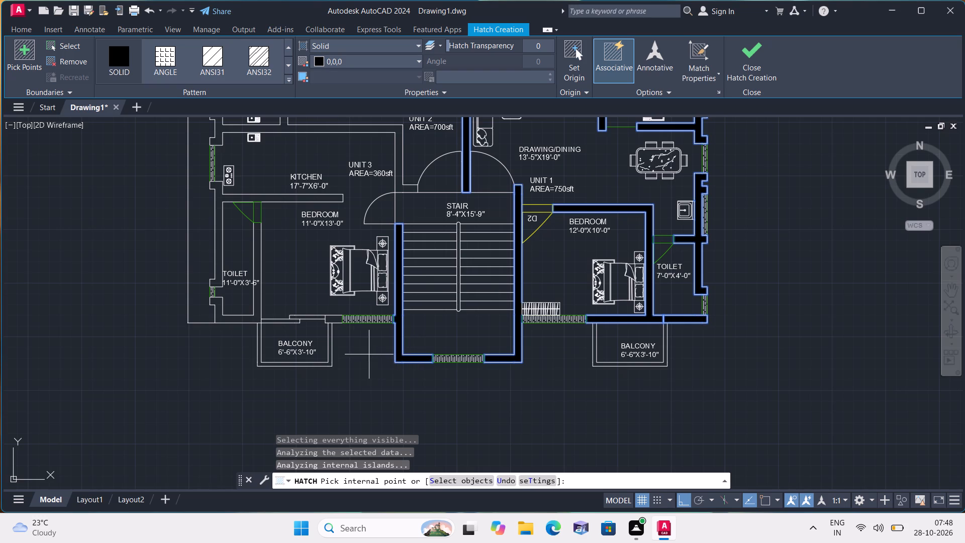
pyautogui.click(334, 317)
pyautogui.click(237, 317)
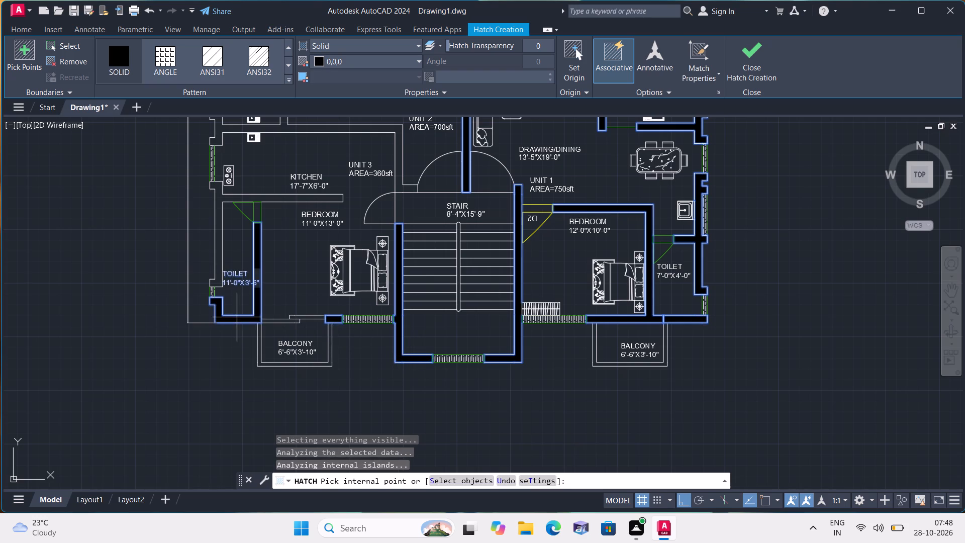
pyautogui.moveTo(236, 317); pyautogui.dragTo(306, 415, button='middle')
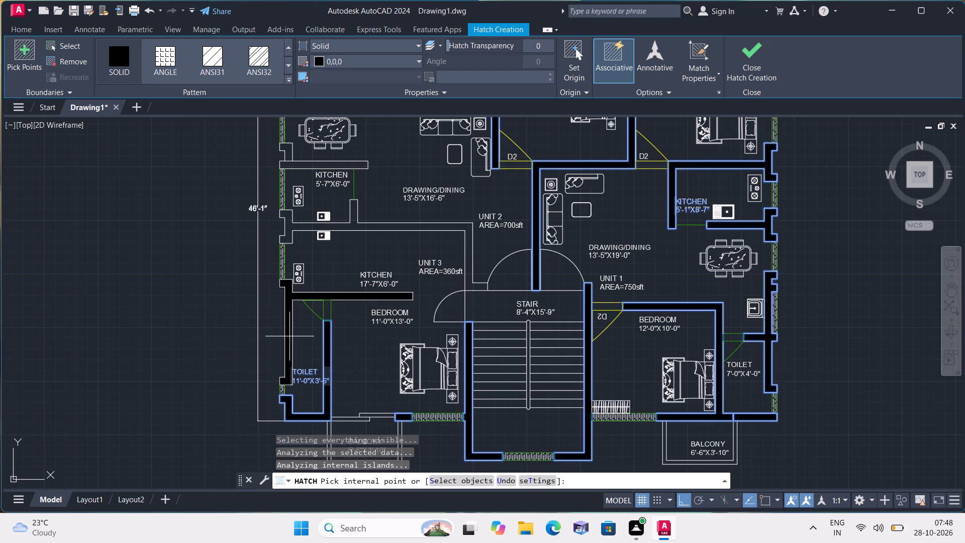
pyautogui.click(289, 336)
# Fill the Unit 2–Unit 3 dividing wall, Unit 2's kitchen north wall and the adjoining short west wall piece with solid black, ending the hatch.
pyautogui.scroll(-1, 289, 336)
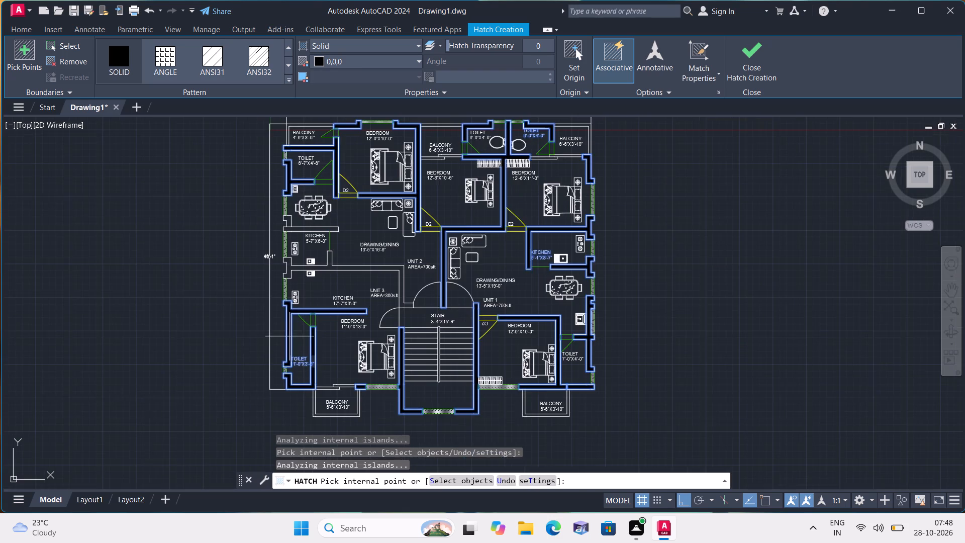
pyautogui.moveTo(289, 336); pyautogui.dragTo(319, 416, button='middle')
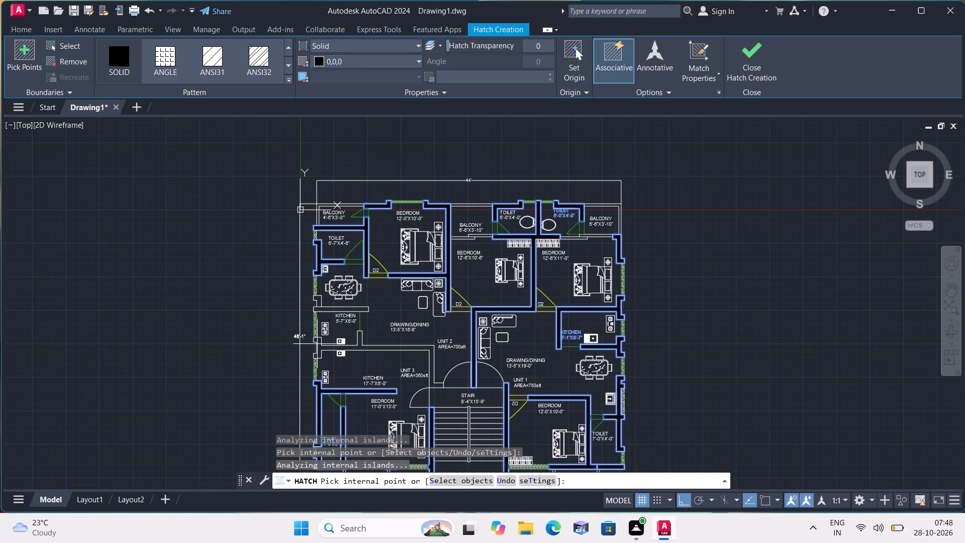
pyautogui.click(320, 347)
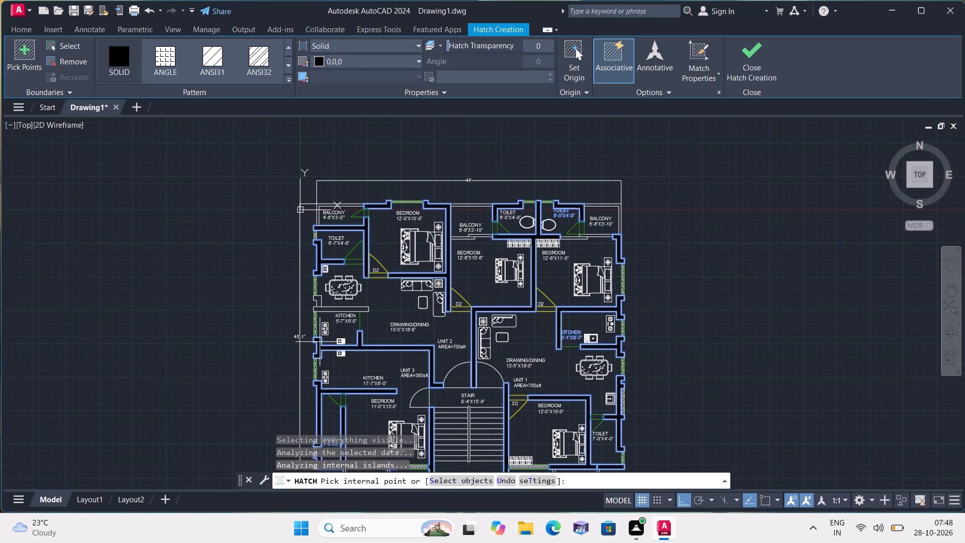
pyautogui.scroll(1, 323, 305)
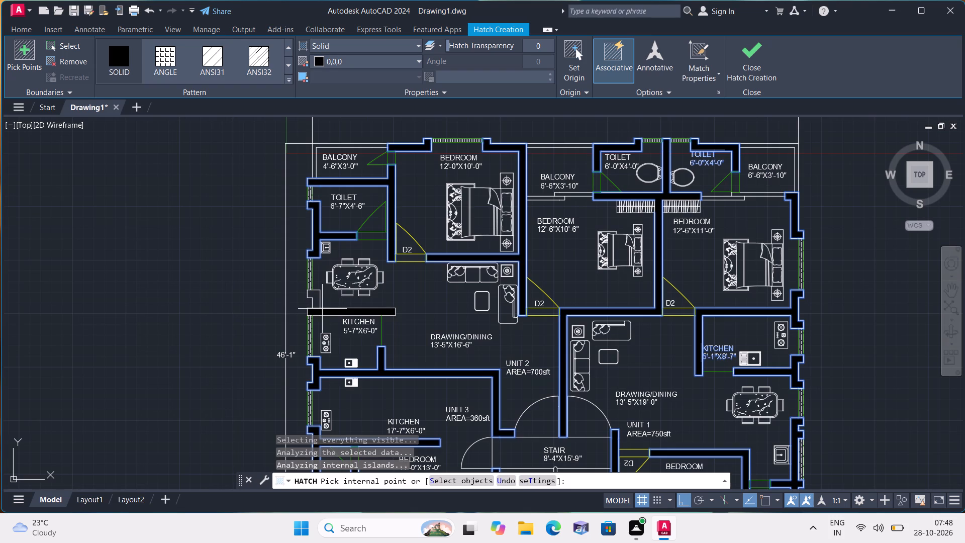
pyautogui.click(322, 309)
pyautogui.scroll(1, 321, 305)
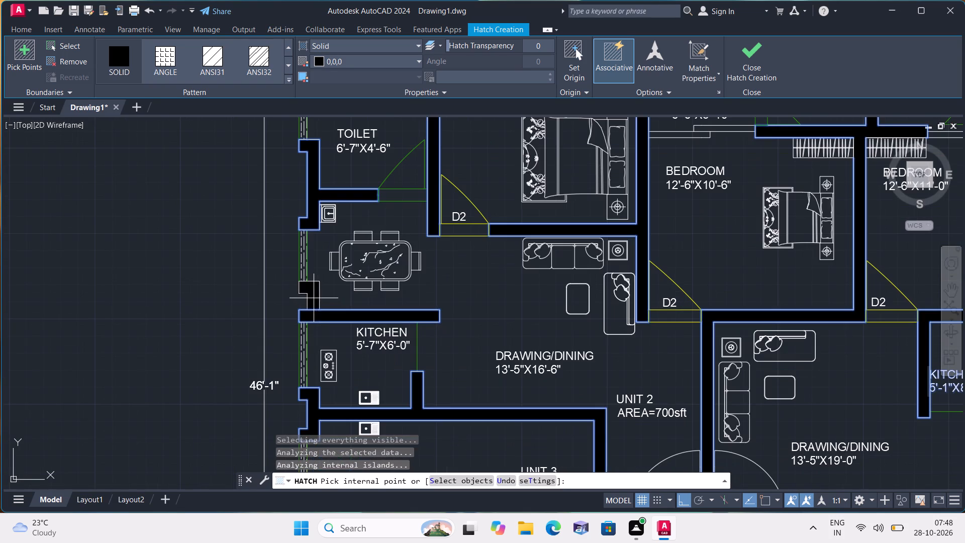
pyautogui.click(314, 298)
pyautogui.scroll(-1, 315, 286)
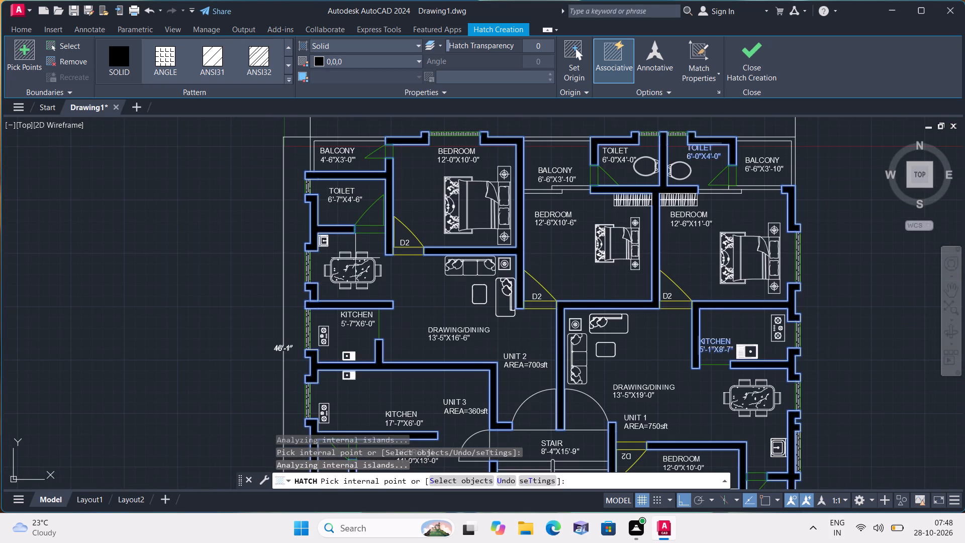
pyautogui.press('Escape')
# Trim the line separating the short west wall piece from the north wall of Unit 2's 5'-7"X6'-0" kitchen.
pyautogui.write('trim')
pyautogui.press('space')
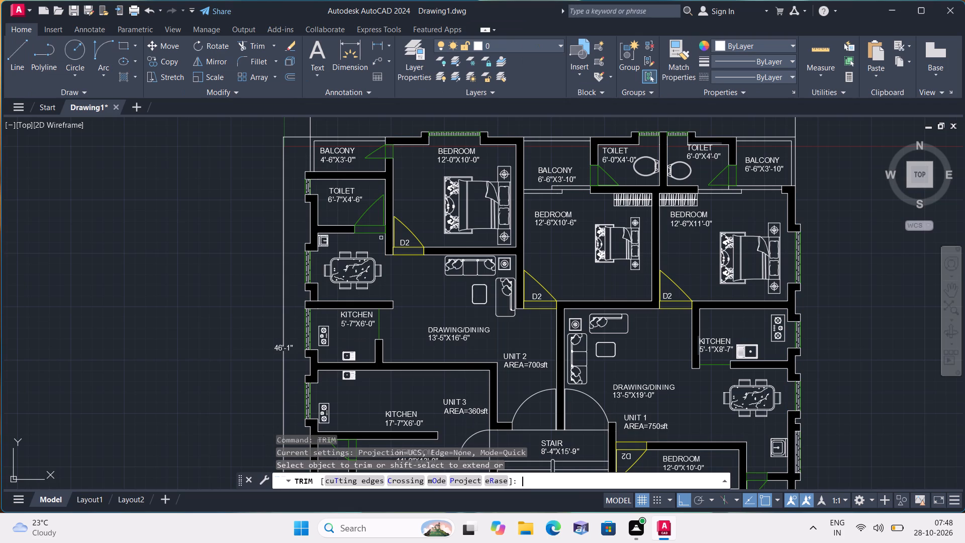
pyautogui.scroll(1, 315, 299)
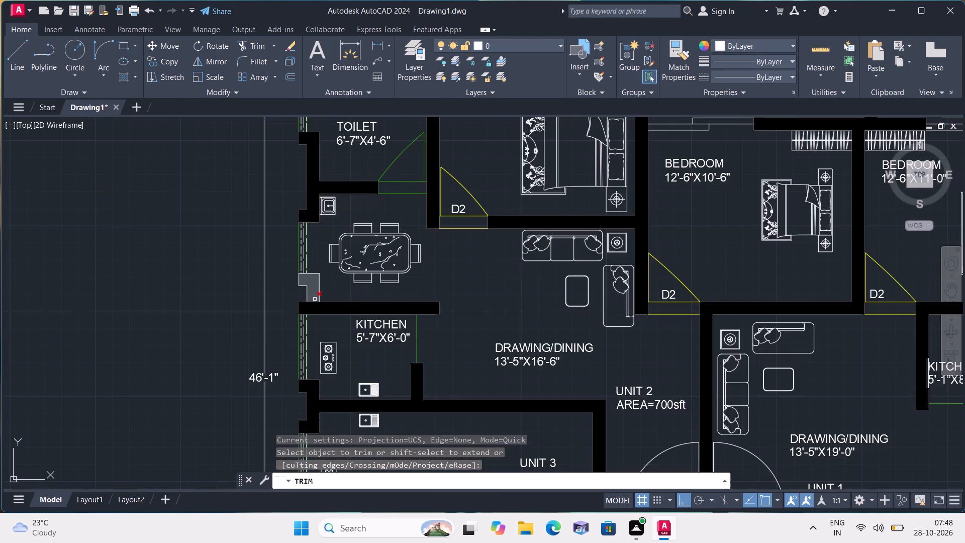
pyautogui.click(314, 303)
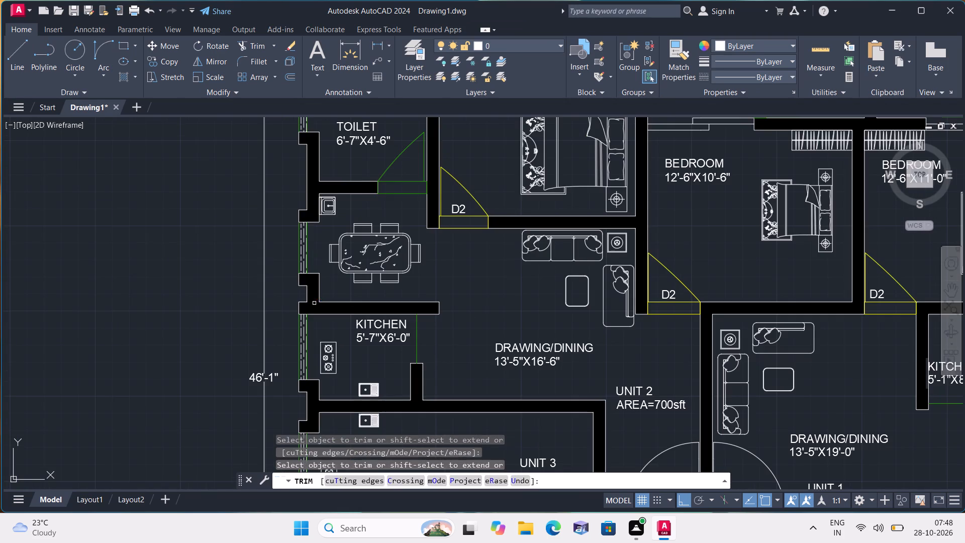
# Trim away all the white tread lines of the stair's east flight, between the centre handrail and the east wall.
pyautogui.scroll(-2, 288, 285)
pyautogui.press('Escape')
pyautogui.scroll(-1, 252, 270)
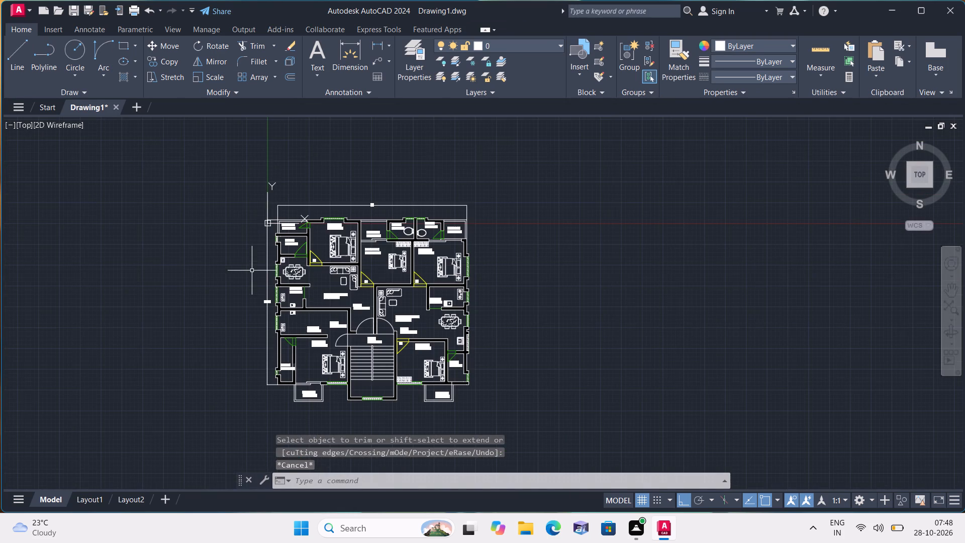
pyautogui.scroll(1, 362, 257)
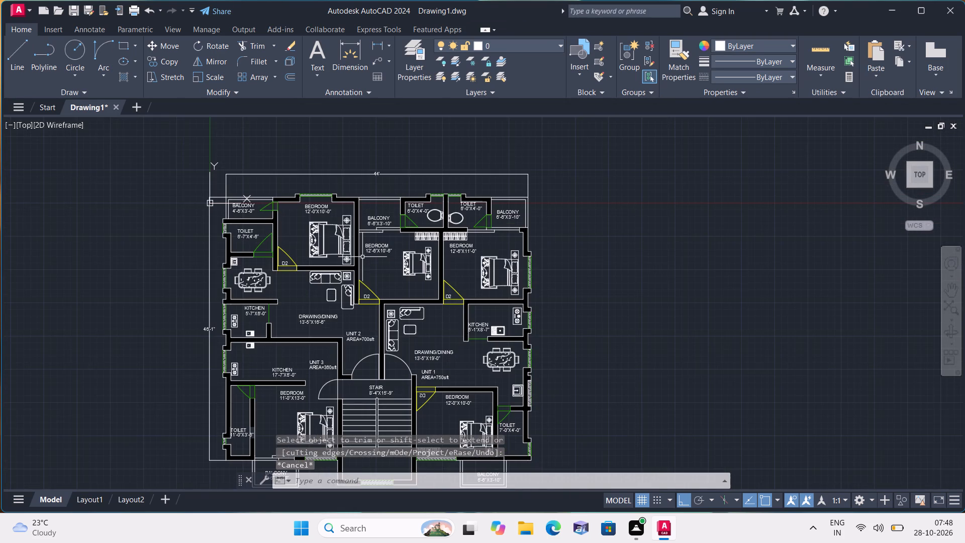
pyautogui.moveTo(372, 273); pyautogui.dragTo(373, 150, button='middle')
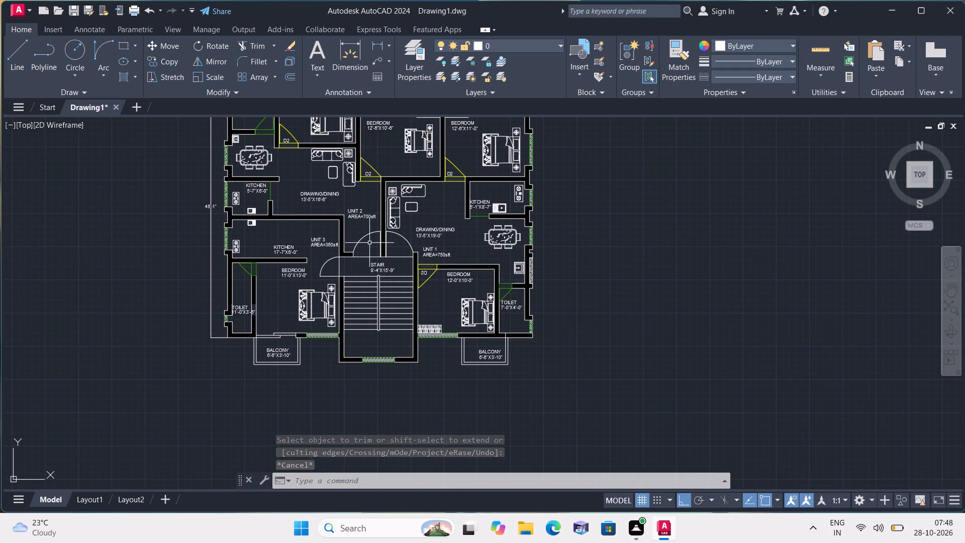
pyautogui.moveTo(366, 244); pyautogui.dragTo(369, 268, button='middle')
pyautogui.scroll(2, 401, 313)
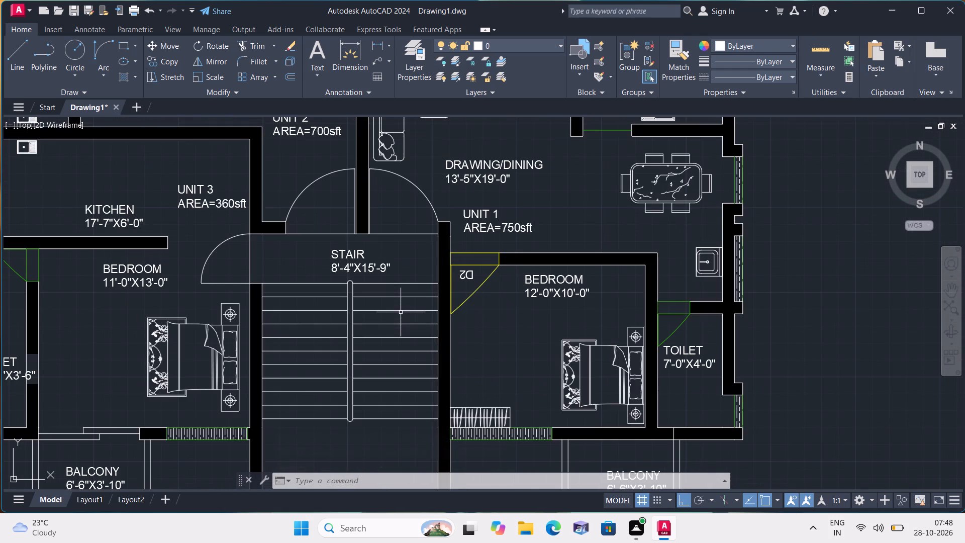
pyautogui.moveTo(399, 312); pyautogui.dragTo(390, 263, button='middle')
pyautogui.scroll(1, 391, 262)
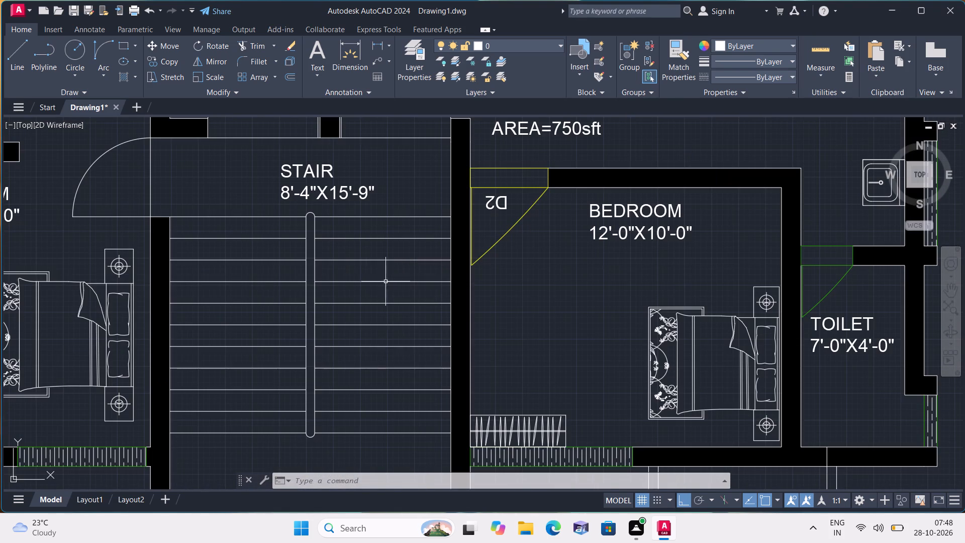
pyautogui.moveTo(374, 378); pyautogui.dragTo(400, 331, button='middle')
pyautogui.click(397, 399)
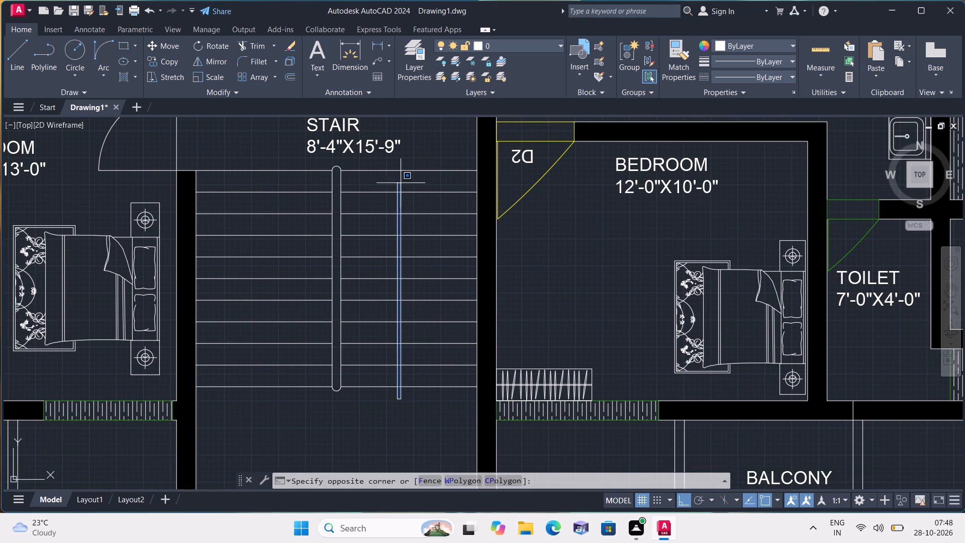
pyautogui.click(407, 163)
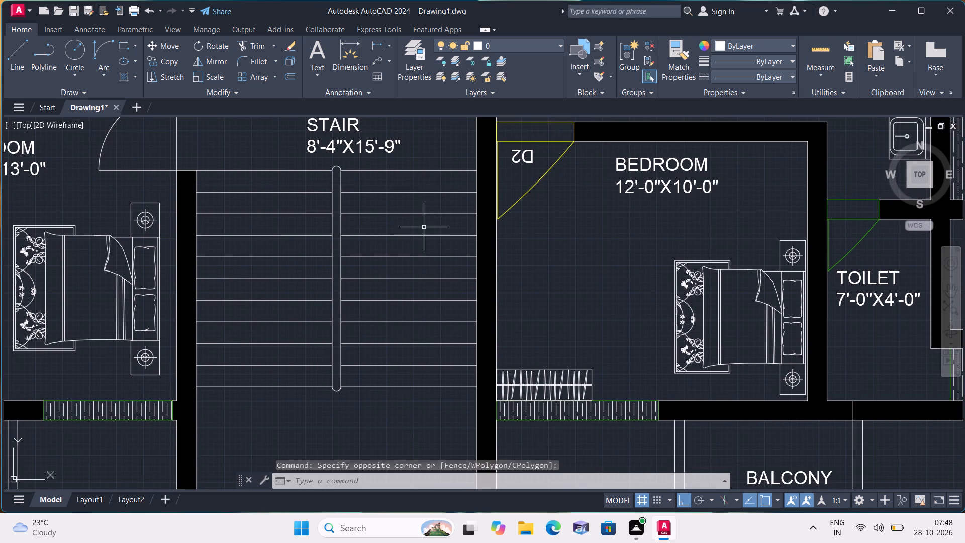
pyautogui.scroll(-1, 431, 198)
pyautogui.write('trim')
pyautogui.press('space')
pyautogui.press('space')
pyautogui.moveTo(428, 168); pyautogui.dragTo(410, 267)
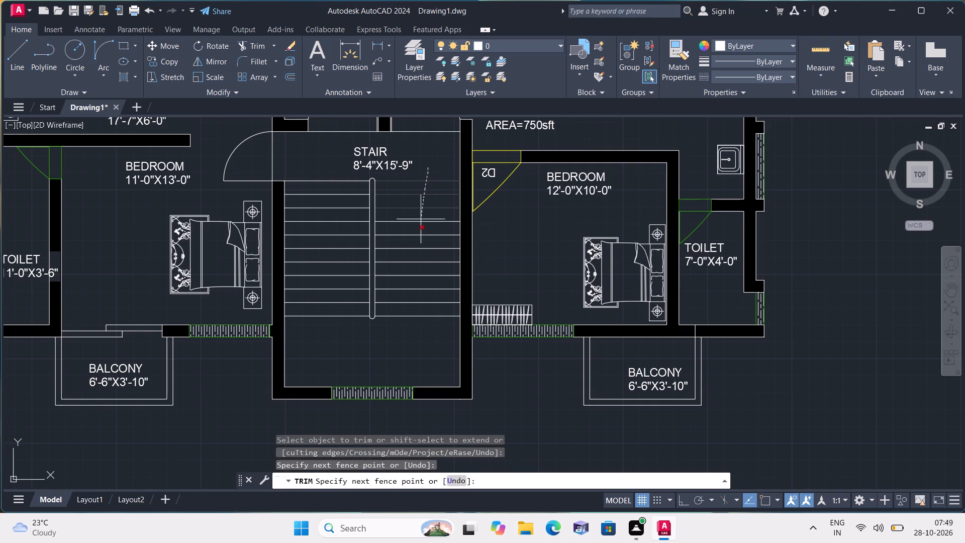
pyautogui.moveTo(410, 267); pyautogui.dragTo(407, 330)
pyautogui.press('space')
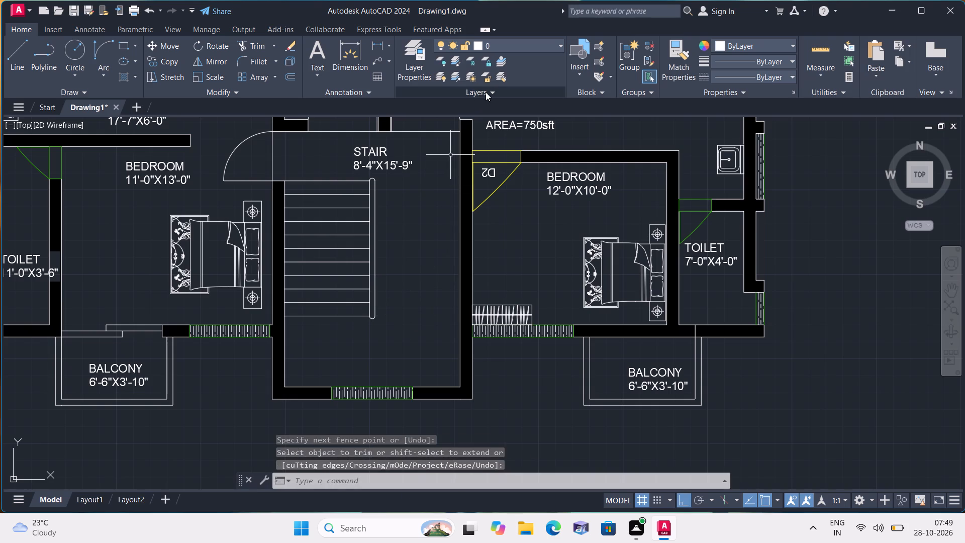
# Make the green Layer1 the current layer.
pyautogui.click(544, 42)
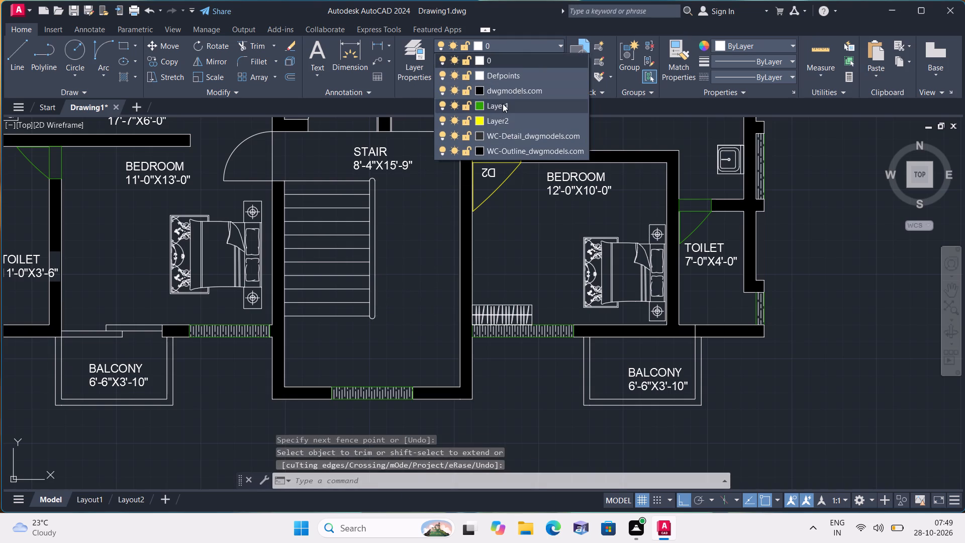
pyautogui.click(503, 104)
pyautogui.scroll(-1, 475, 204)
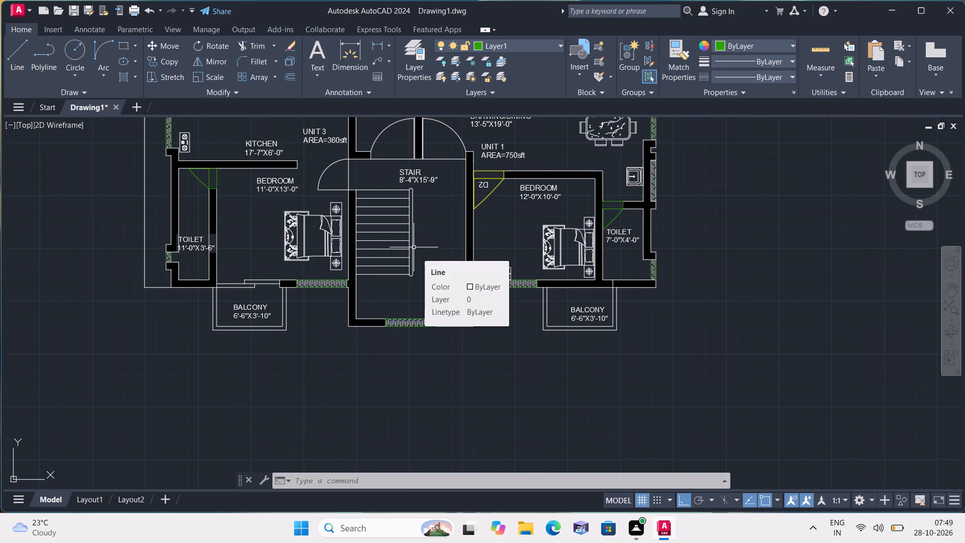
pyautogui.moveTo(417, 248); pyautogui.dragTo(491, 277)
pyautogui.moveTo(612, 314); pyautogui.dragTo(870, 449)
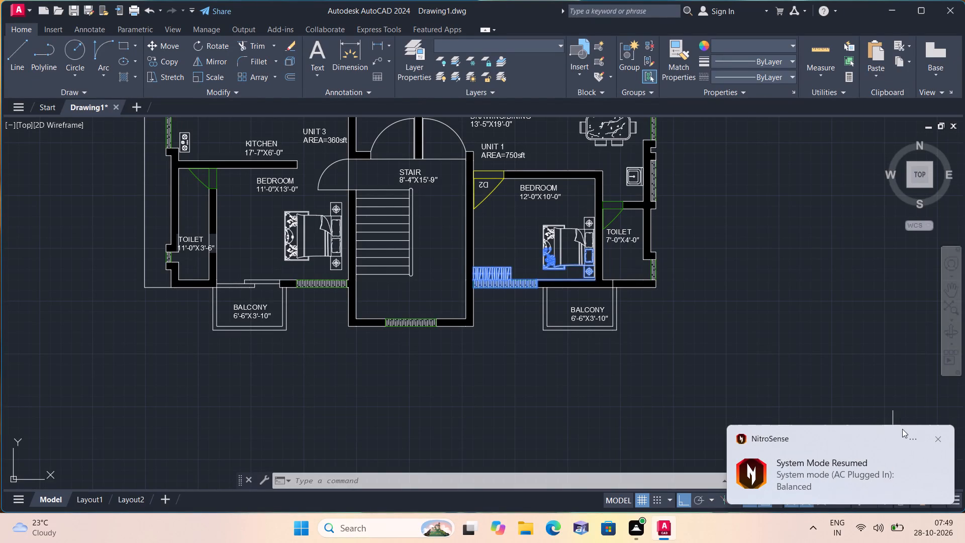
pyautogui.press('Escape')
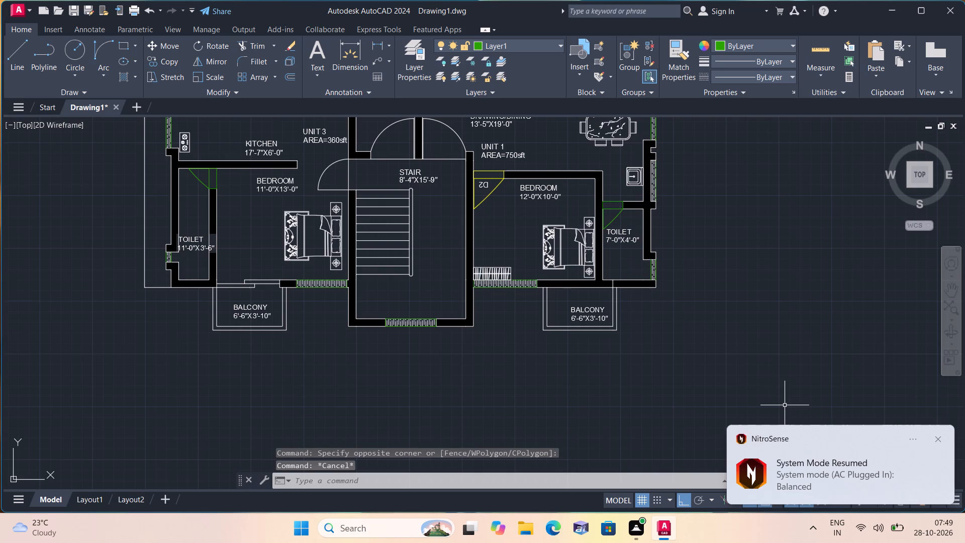
# Draw the east flight's top tread line from the upper end of the stair handrail straight across to the east wall.
pyautogui.scroll(-1, 532, 350)
pyautogui.scroll(1, 437, 359)
pyautogui.moveTo(437, 359); pyautogui.dragTo(446, 412, button='middle')
pyautogui.scroll(-1, 434, 360)
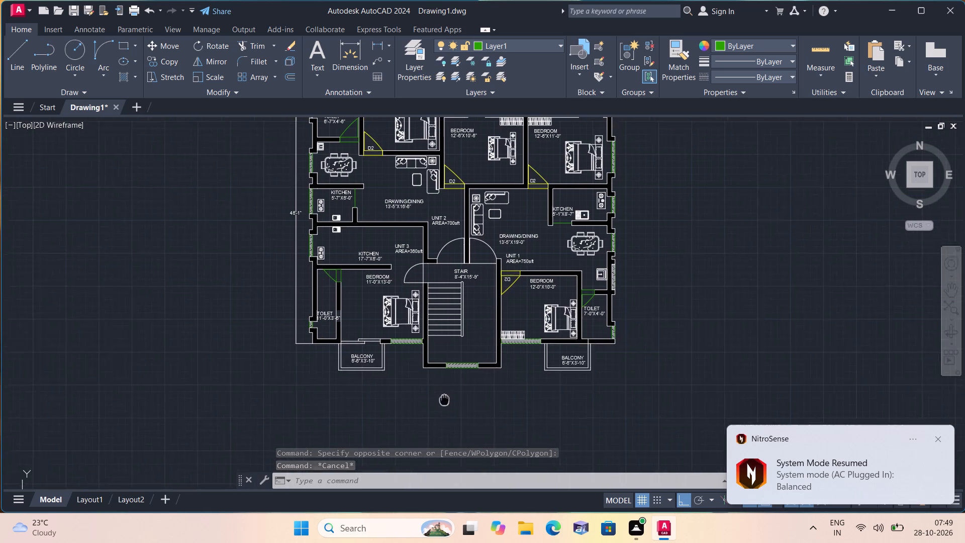
pyautogui.moveTo(446, 412); pyautogui.dragTo(446, 421, button='middle')
pyautogui.press('l')
pyautogui.press('space')
pyautogui.scroll(2, 420, 302)
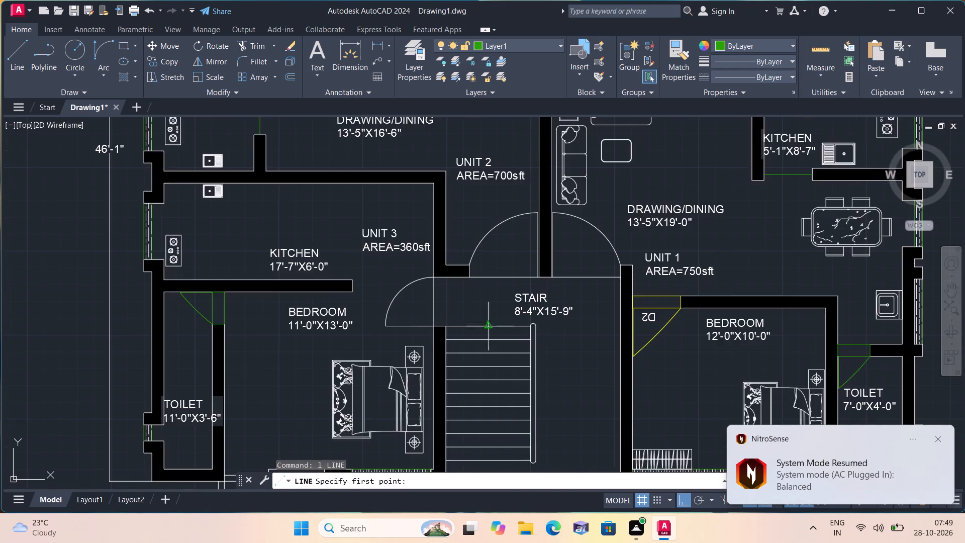
pyautogui.scroll(2, 527, 335)
pyautogui.moveTo(585, 315); pyautogui.dragTo(481, 289, button='middle')
pyautogui.scroll(1, 436, 289)
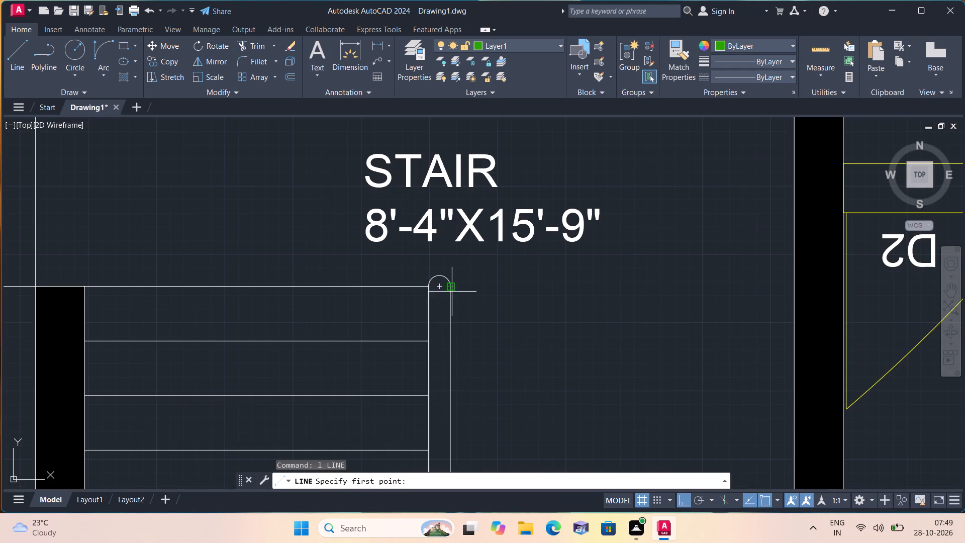
pyautogui.click(452, 287)
pyautogui.moveTo(553, 296); pyautogui.dragTo(487, 279, button='middle')
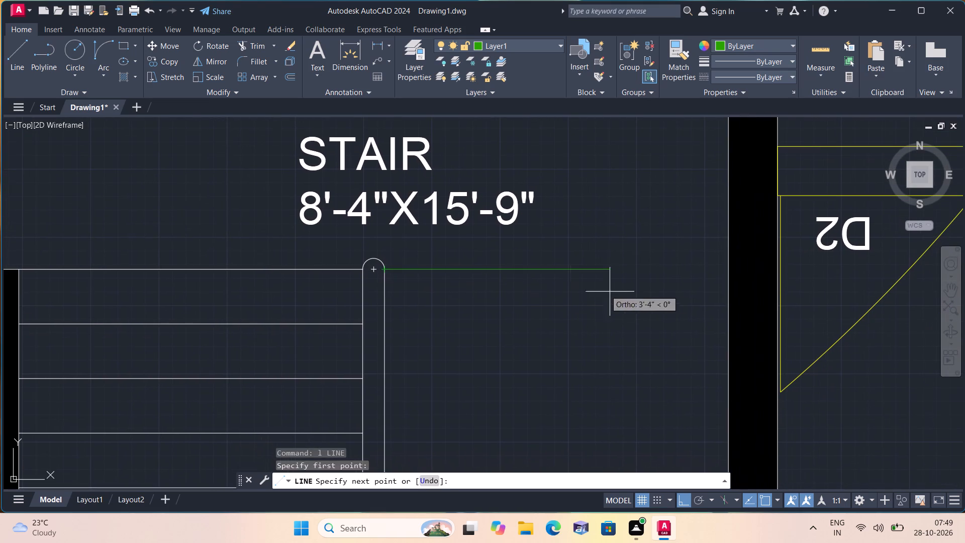
pyautogui.click(727, 270)
pyautogui.press('space')
# Draw the east flight's bottom tread line from the lower end of the handrail straight across to the east wall.
pyautogui.scroll(-2, 698, 276)
pyautogui.moveTo(637, 323); pyautogui.dragTo(598, 209, button='middle')
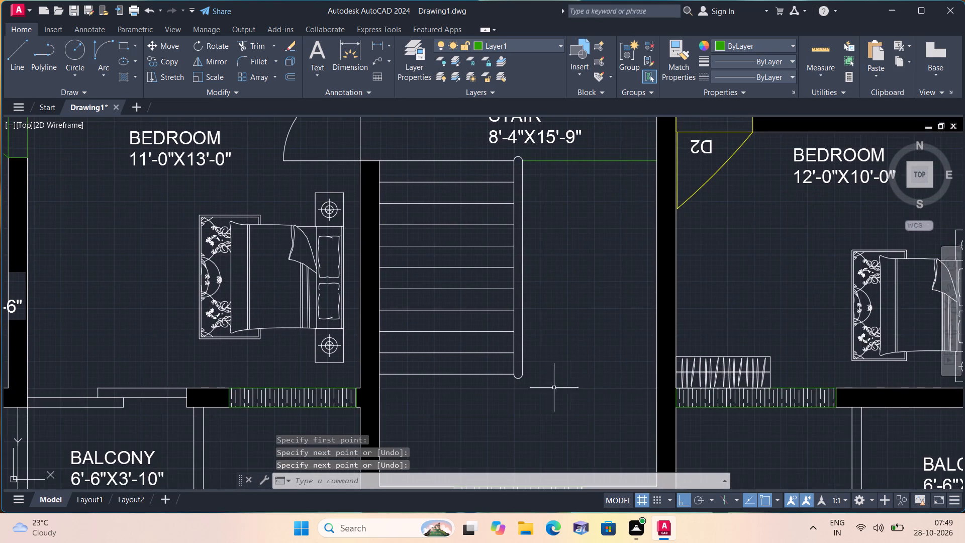
pyautogui.scroll(1, 511, 390)
pyautogui.press('space')
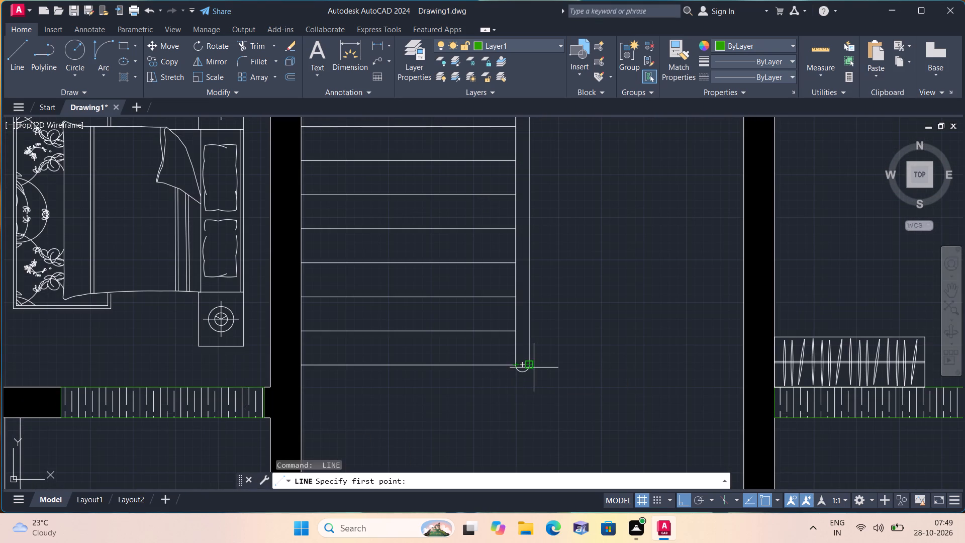
pyautogui.click(533, 366)
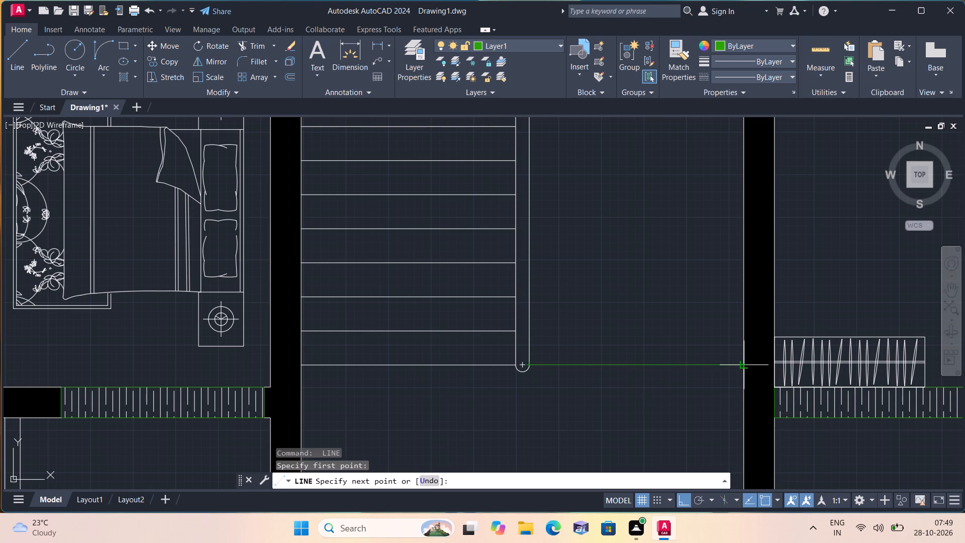
pyautogui.click(741, 368)
pyautogui.press('space')
# Offset the east flight's top tread line downward at 10" spacing, each from the previous one, to make four more treads.
pyautogui.moveTo(597, 323); pyautogui.dragTo(581, 368, button='middle')
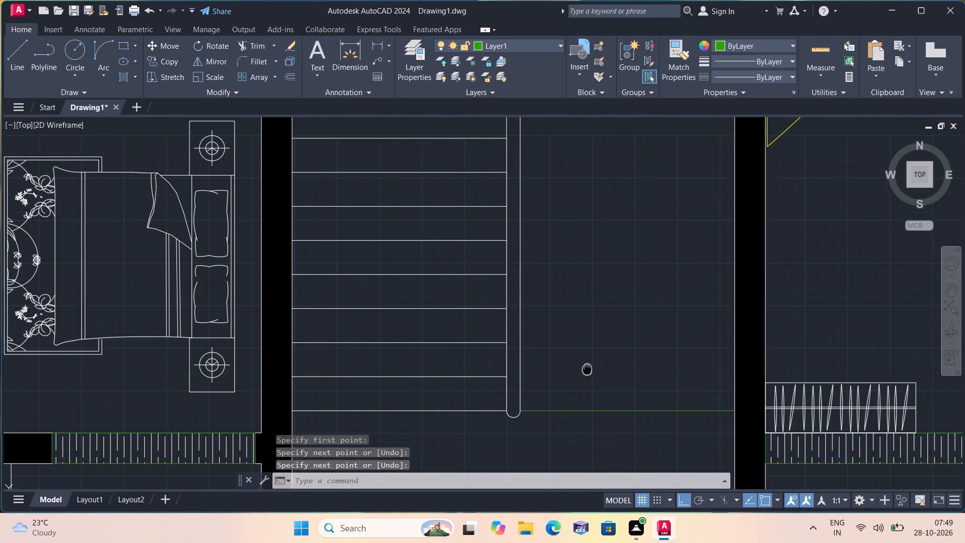
pyautogui.moveTo(581, 368); pyautogui.dragTo(575, 365, button='middle')
pyautogui.scroll(-2, 575, 365)
pyautogui.write('off')
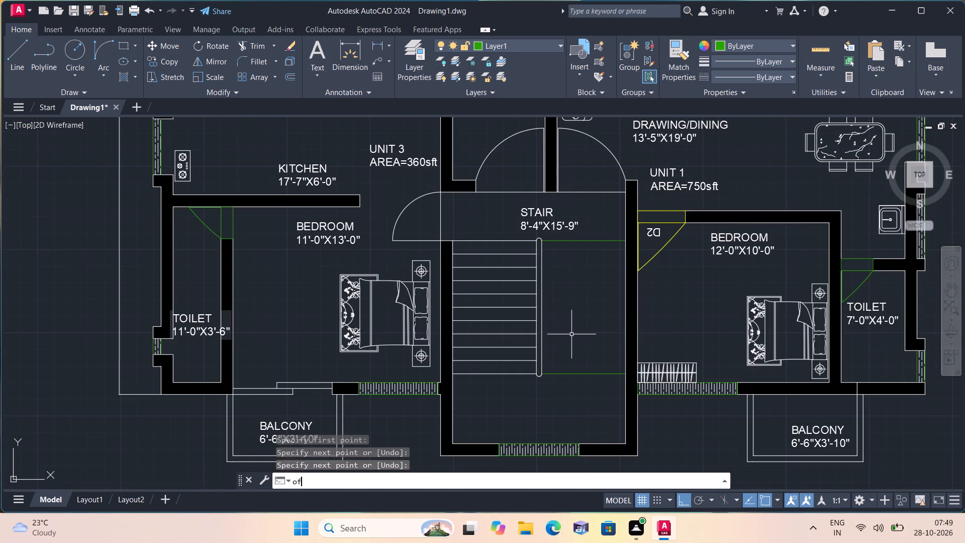
pyautogui.press('space')
pyautogui.write('10"')
pyautogui.press('space')
pyautogui.scroll(1, 565, 263)
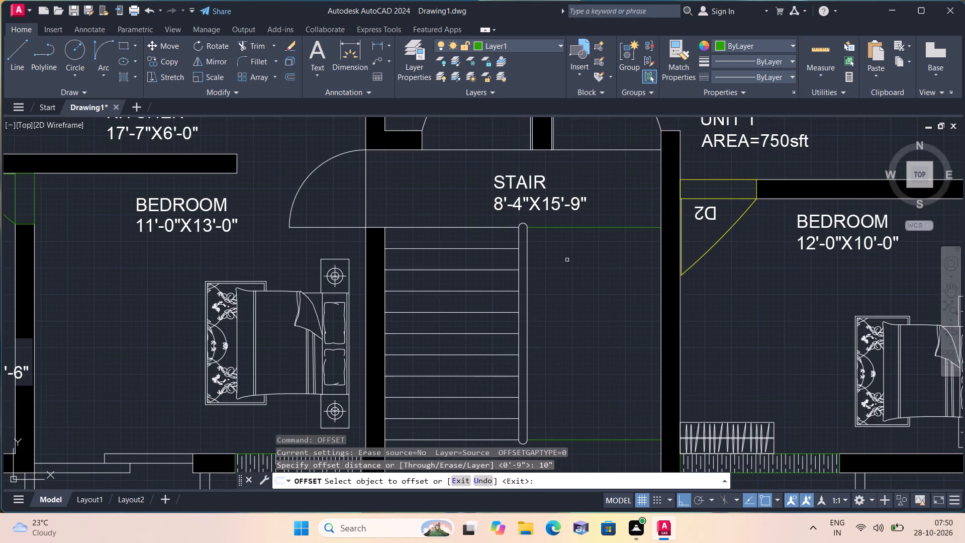
pyautogui.click(576, 229)
pyautogui.click(576, 247)
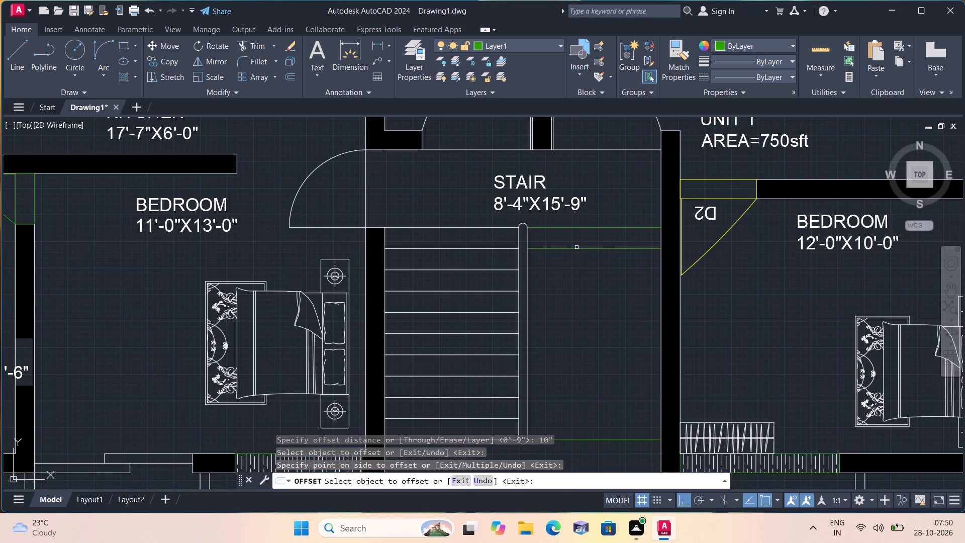
pyautogui.click(577, 248)
pyautogui.click(584, 266)
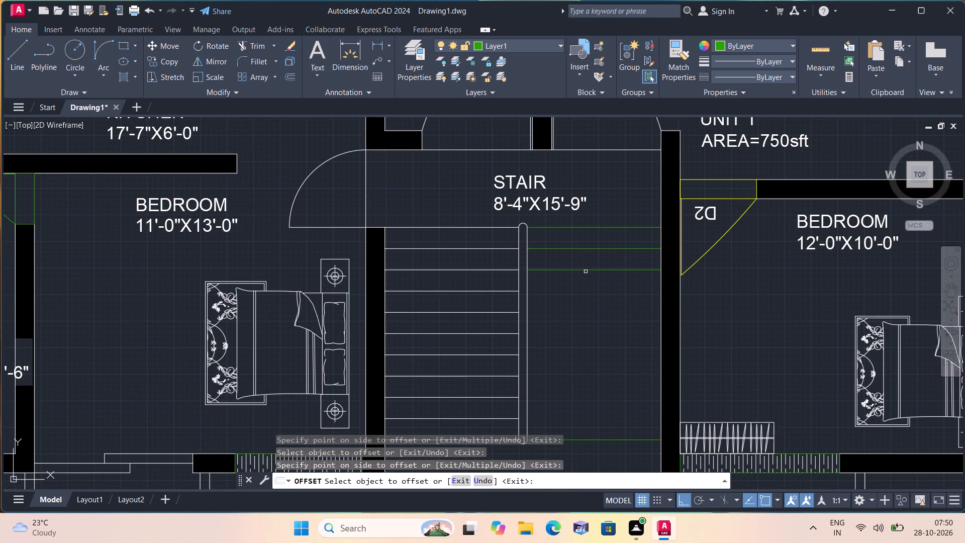
pyautogui.click(585, 270)
pyautogui.click(581, 296)
pyautogui.click(581, 292)
pyautogui.click(584, 308)
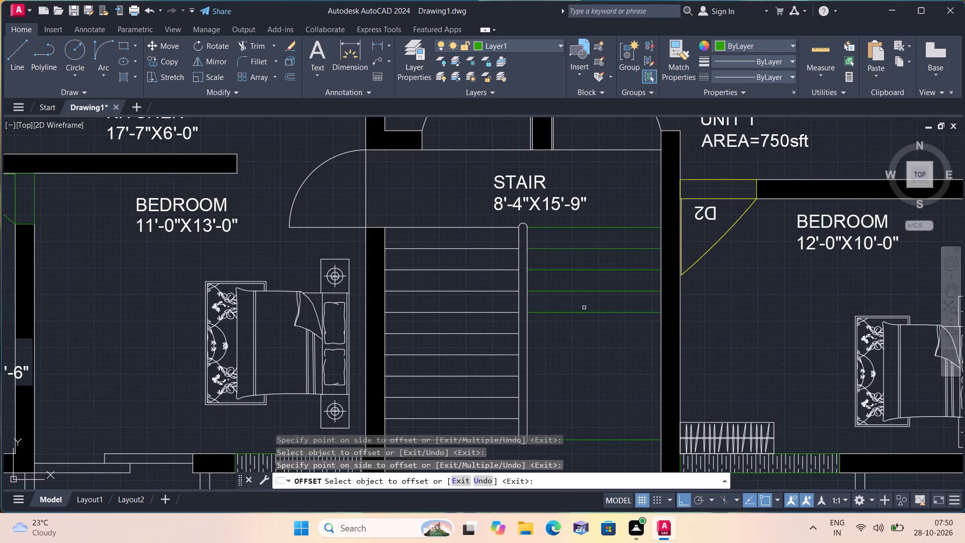
# Continue the 10" offsets downward with five more treads to fill the east flight down to its bottom line, ending the Offset.
pyautogui.click(587, 314)
pyautogui.click(582, 346)
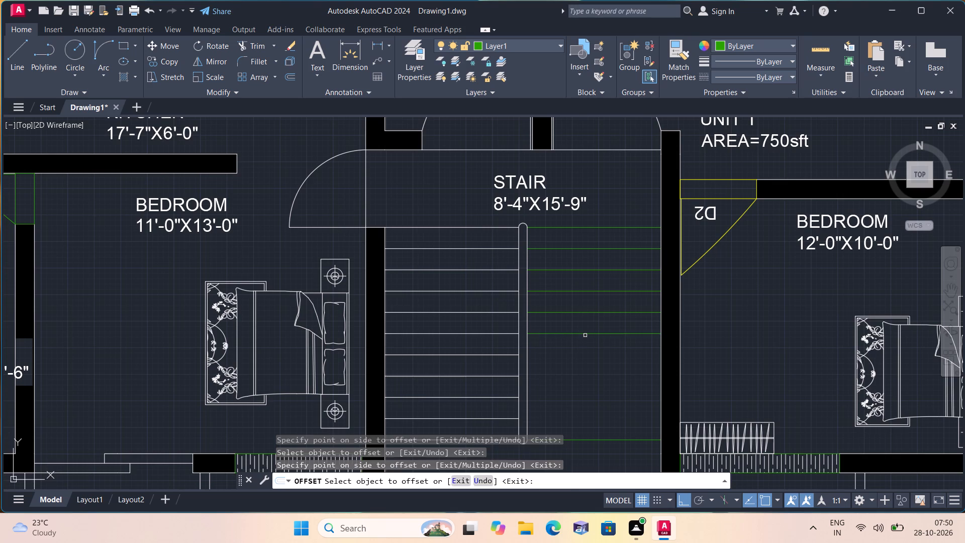
pyautogui.click(585, 334)
pyautogui.click(586, 373)
pyautogui.click(588, 355)
pyautogui.click(588, 355)
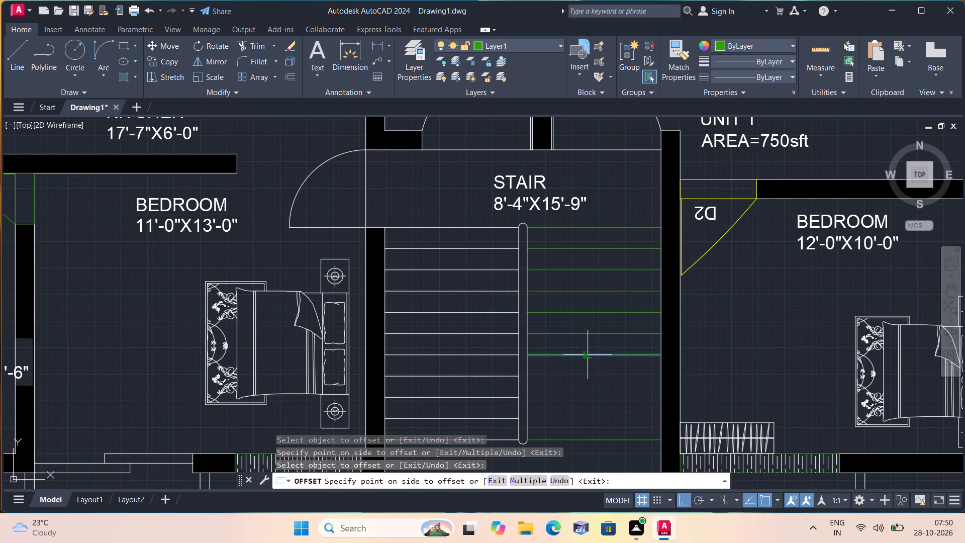
pyautogui.click(592, 381)
pyautogui.click(592, 378)
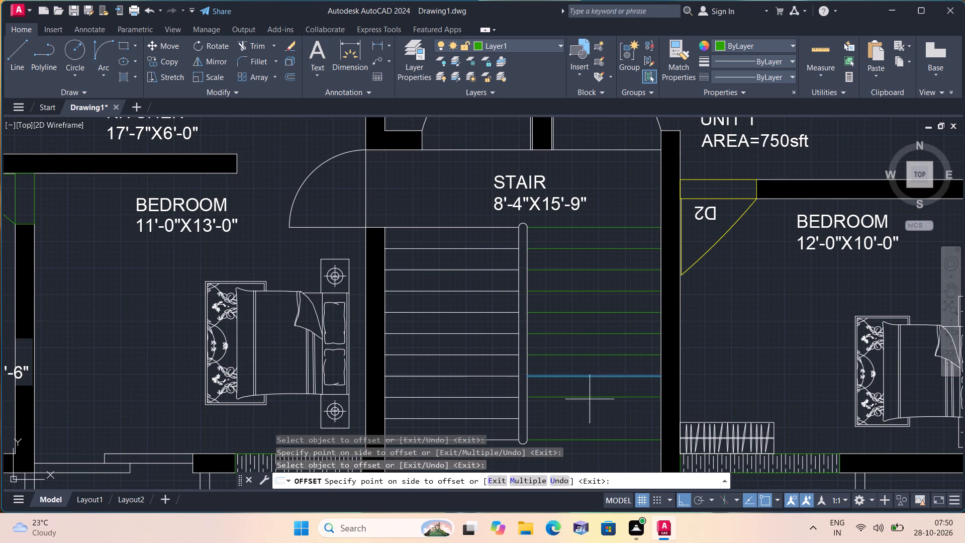
pyautogui.click(589, 409)
pyautogui.click(595, 401)
pyautogui.click(595, 399)
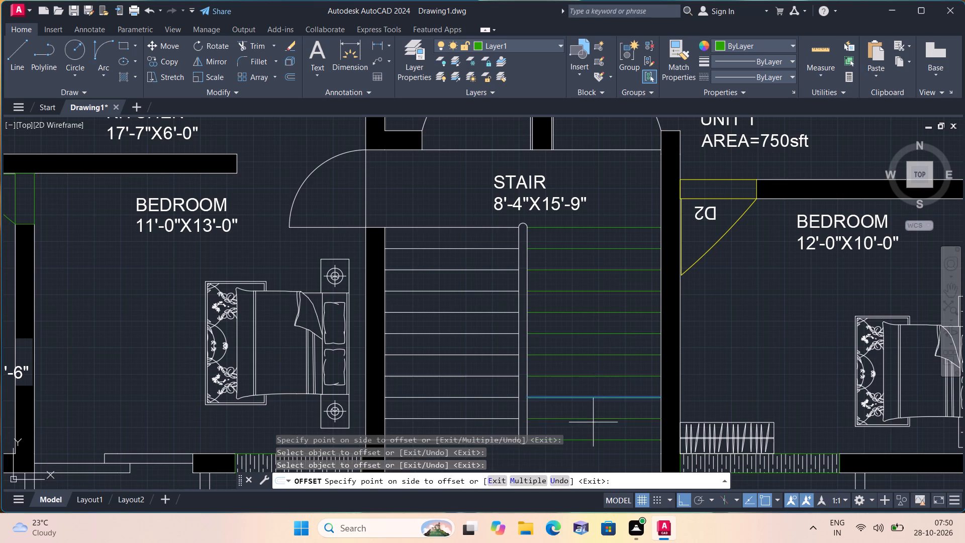
pyautogui.click(593, 424)
pyautogui.press('space')
# Trim away all the white tread lines of the stair's west flight, between the west wall and the handrail.
pyautogui.moveTo(577, 394); pyautogui.dragTo(616, 357, button='middle')
pyautogui.write('trim')
pyautogui.press('space')
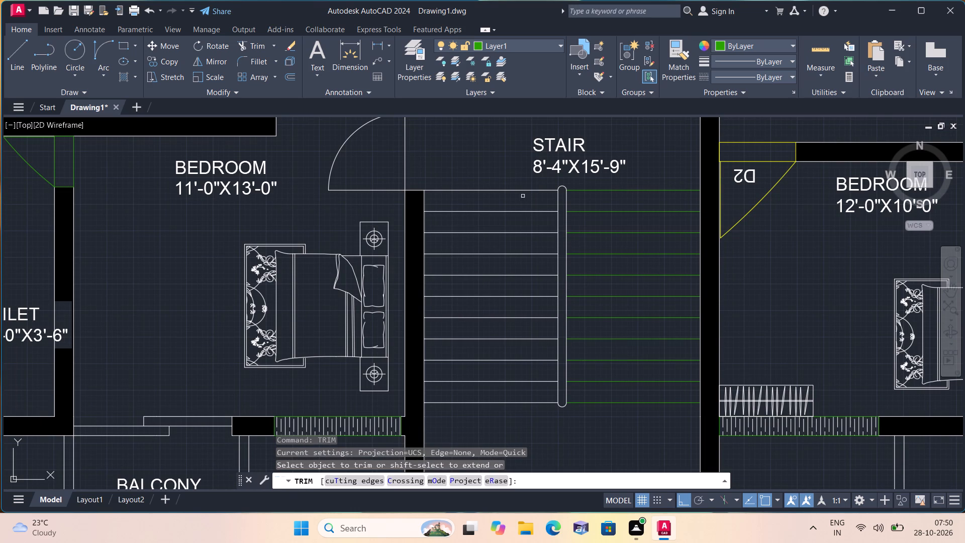
pyautogui.moveTo(517, 187); pyautogui.dragTo(512, 407)
pyautogui.press('space')
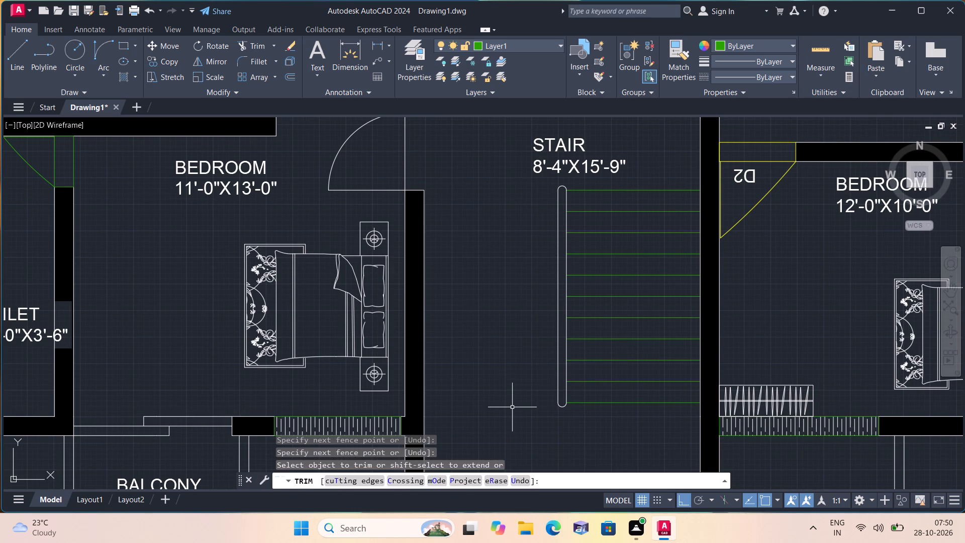
# Draw the west flight's bottom tread line on Layer1 from the handrail's lower end straight across to the west wall.
pyautogui.write('l')
pyautogui.press('space')
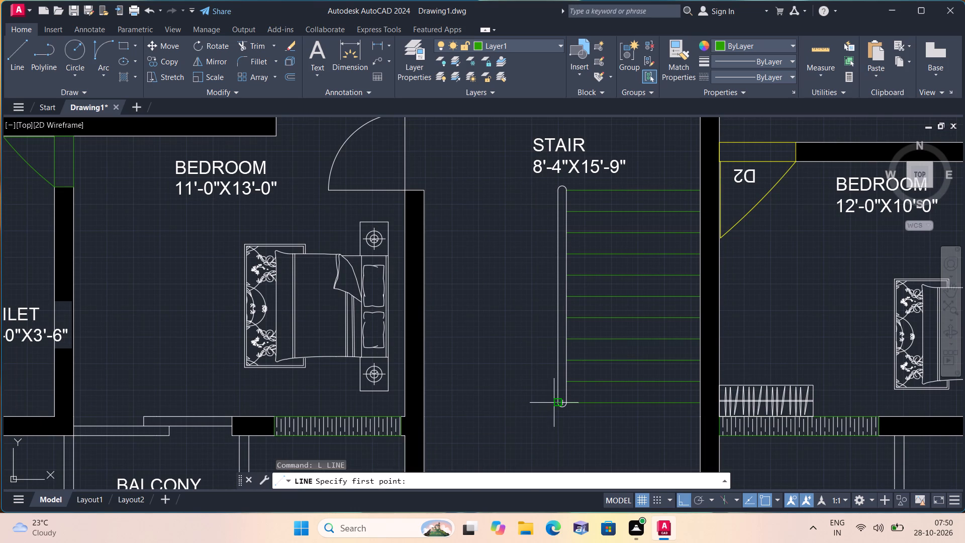
pyautogui.click(554, 403)
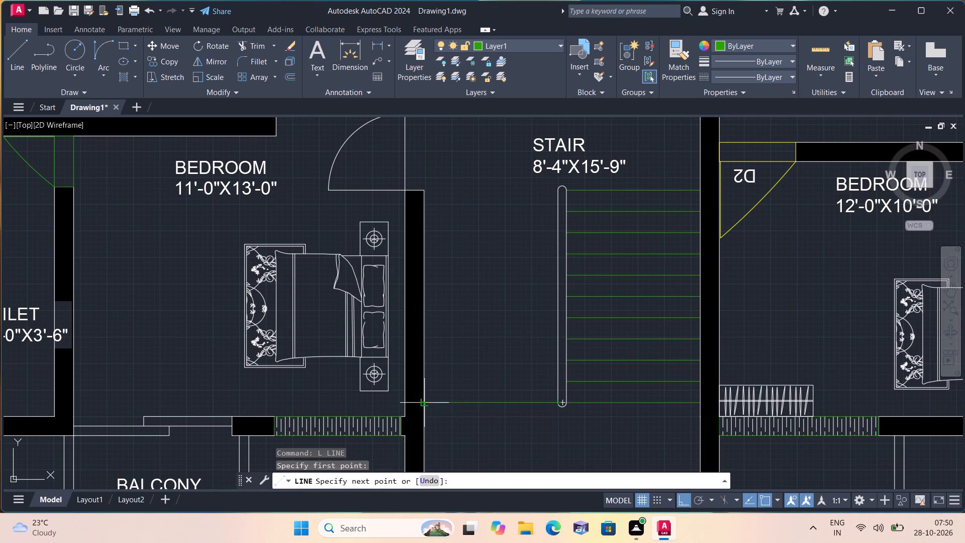
pyautogui.click(428, 405)
pyautogui.press('space')
# Offset the west flight's bottom tread line upward at 10" spacing, each from the previous one, to make four more treads.
pyautogui.press('o')
pyautogui.press('f')
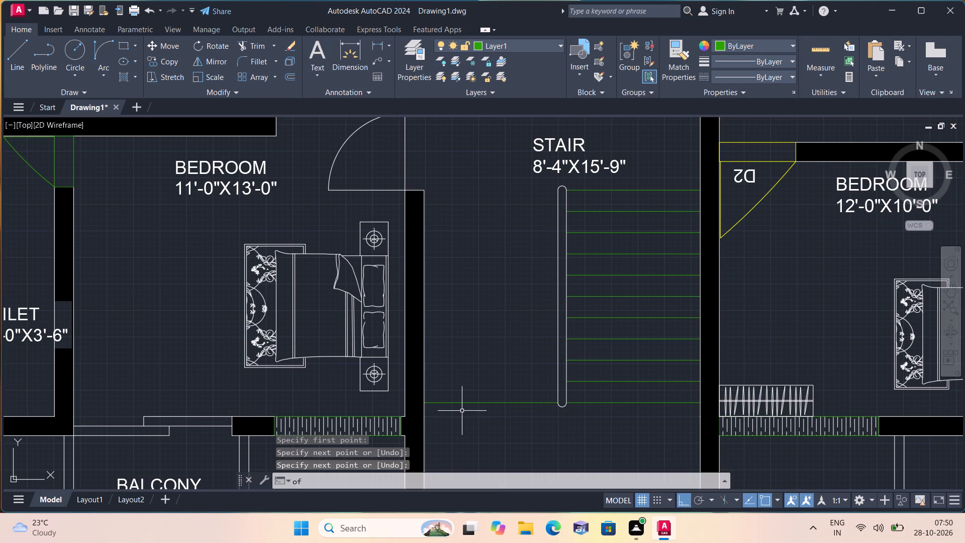
pyautogui.write('f')
pyautogui.press('space')
pyautogui.write('offset')
pyautogui.press('space')
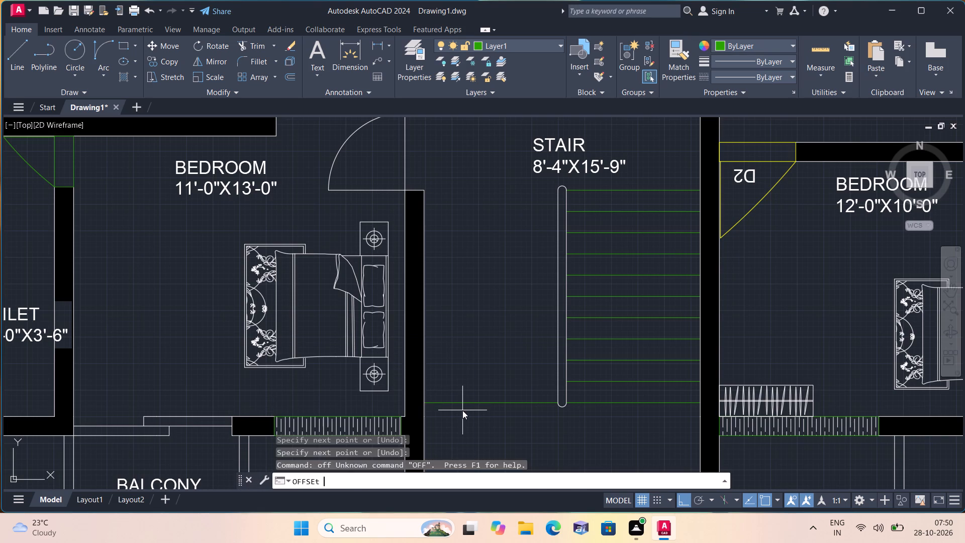
pyautogui.write('10"')
pyautogui.press('space')
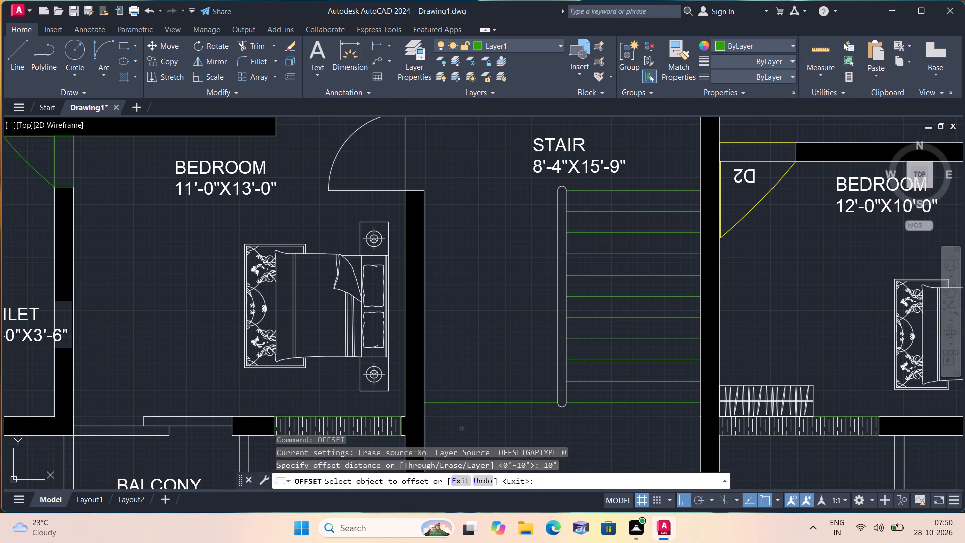
pyautogui.click(490, 401)
pyautogui.click(492, 388)
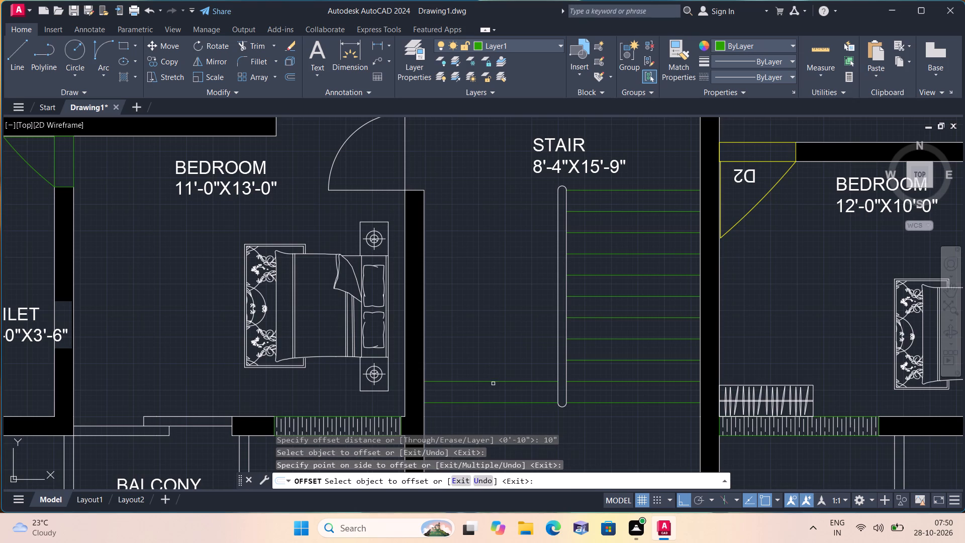
pyautogui.click(493, 382)
pyautogui.click(493, 363)
pyautogui.click(493, 360)
pyautogui.doubleClick(488, 339)
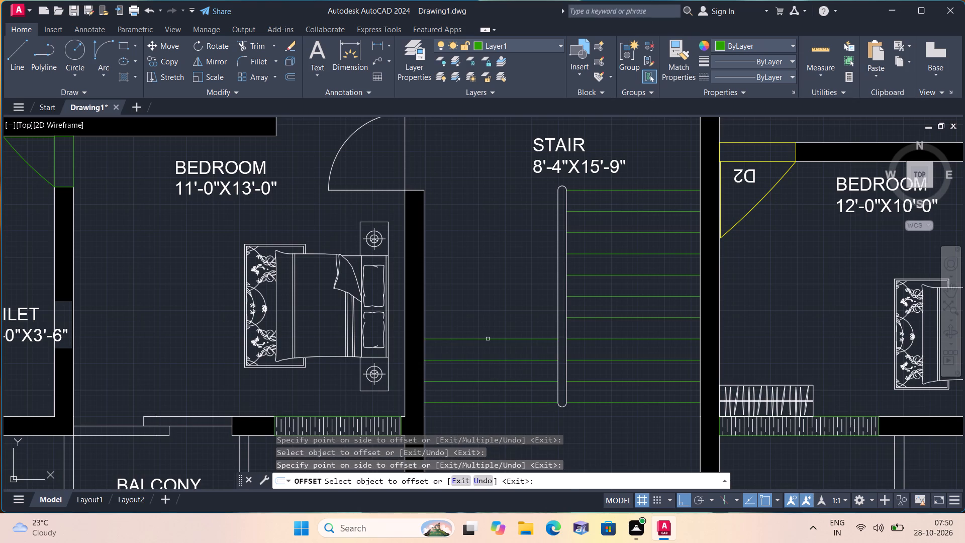
pyautogui.click(488, 339)
pyautogui.click(489, 321)
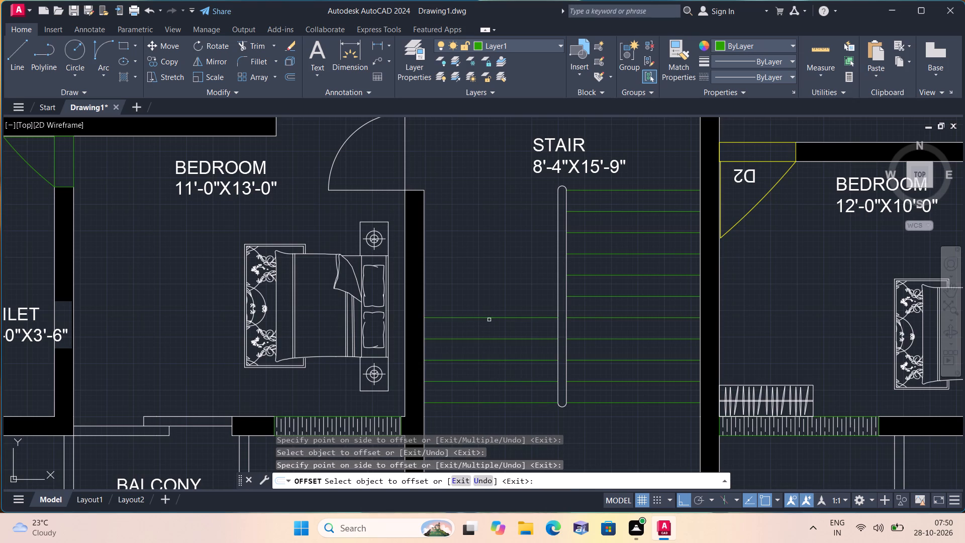
# Continue the 10" offsets upward with six more treads to fill the west flight up to the handrail's upper end, ending the Offset.
pyautogui.click(489, 319)
pyautogui.click(489, 319)
pyautogui.click(489, 319)
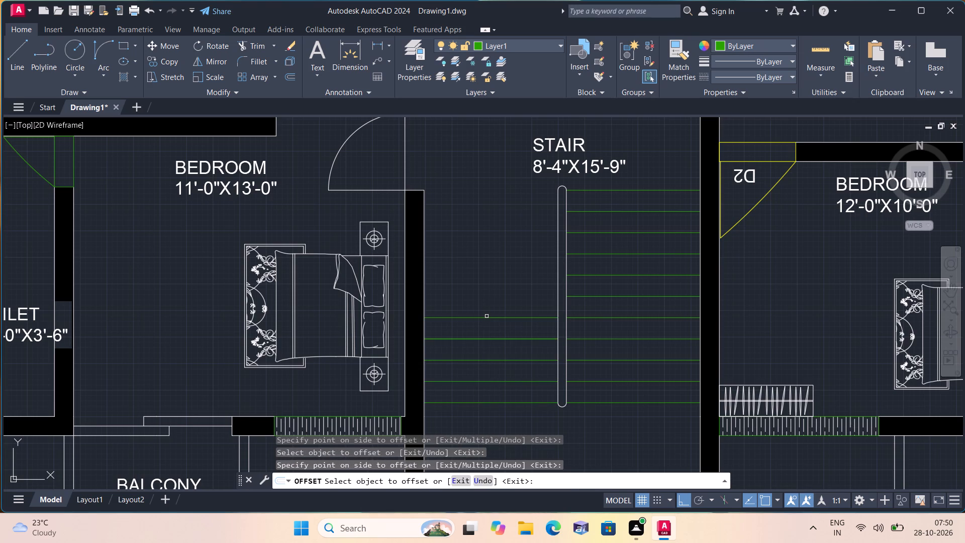
pyautogui.click(487, 316)
pyautogui.click(490, 295)
pyautogui.click(490, 296)
pyautogui.click(491, 282)
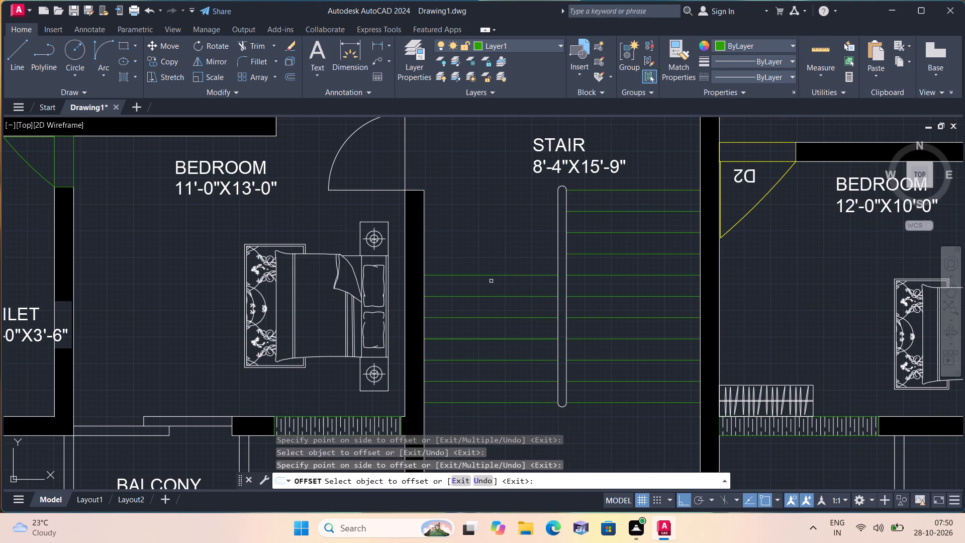
pyautogui.click(491, 275)
pyautogui.click(490, 264)
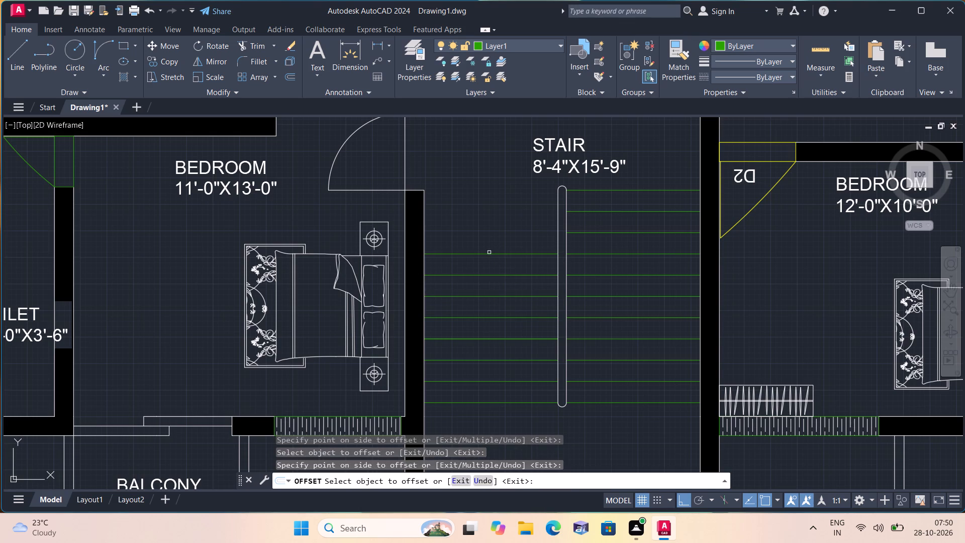
pyautogui.click(489, 256)
pyautogui.click(489, 255)
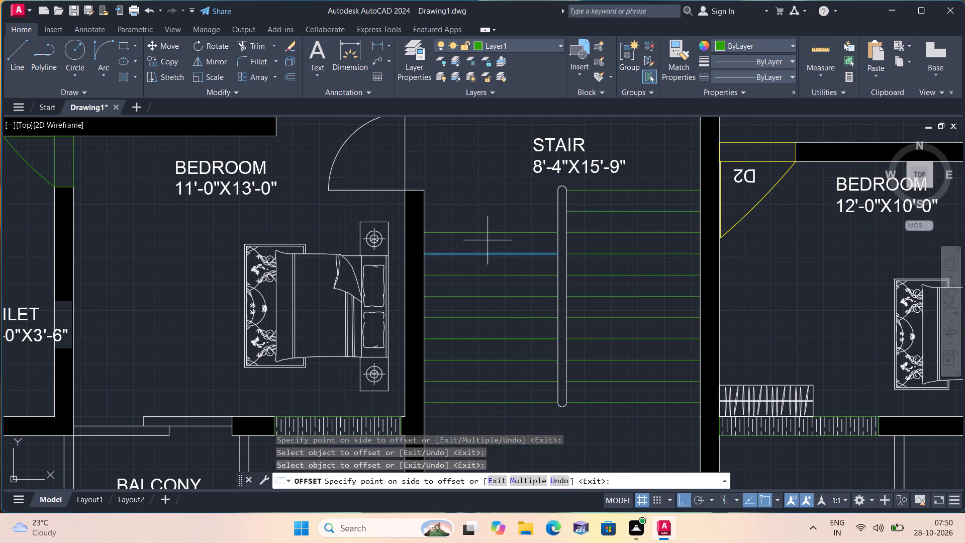
pyautogui.click(488, 240)
pyautogui.click(488, 234)
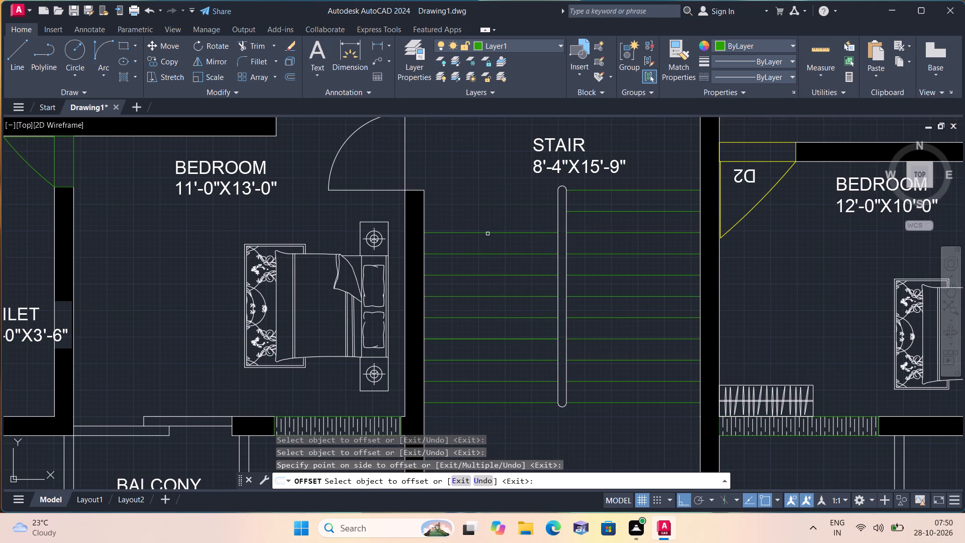
pyautogui.click(487, 208)
pyautogui.click(491, 212)
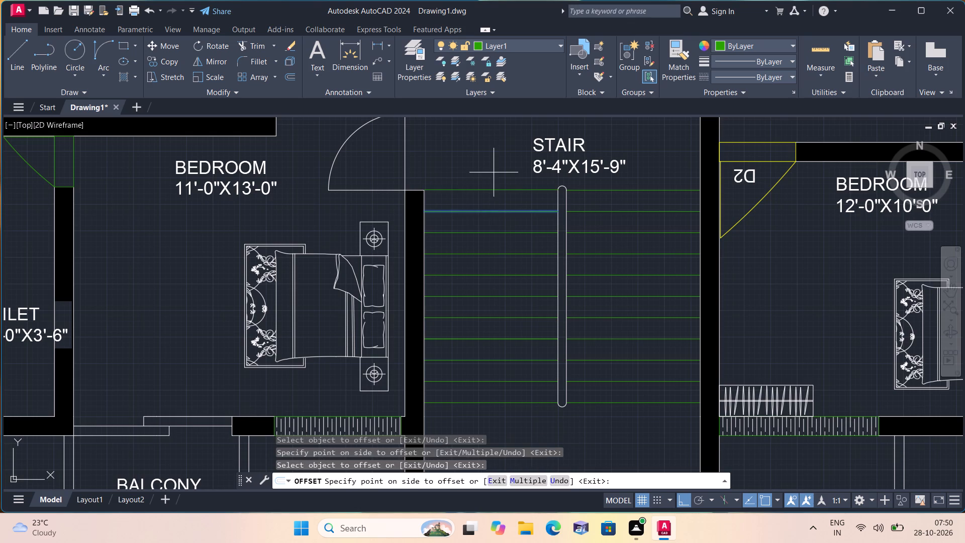
pyautogui.click(494, 172)
pyautogui.press('space')
pyautogui.scroll(-2, 509, 207)
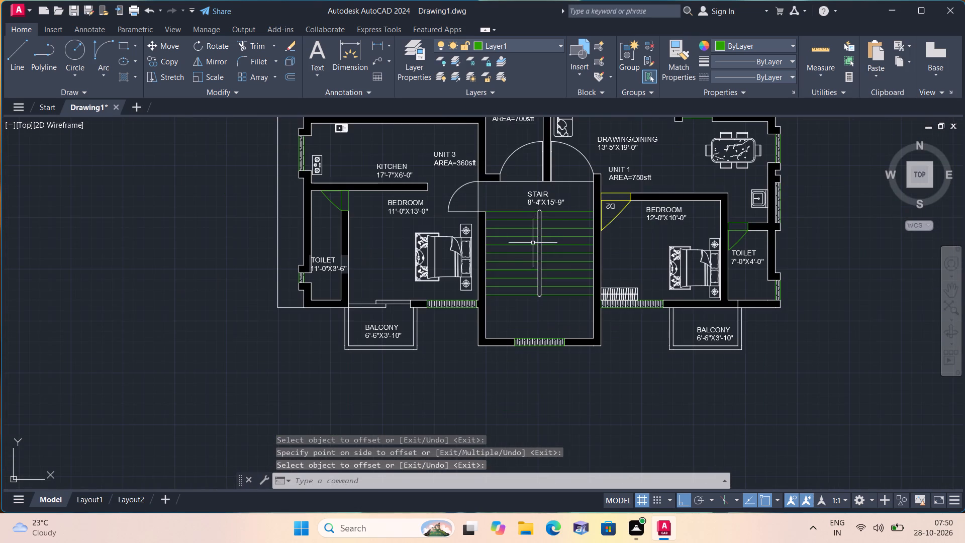
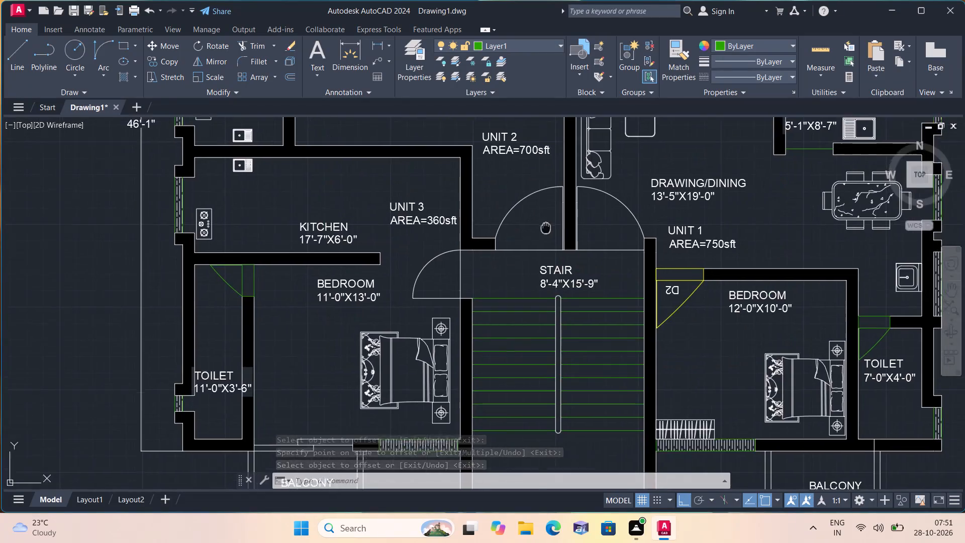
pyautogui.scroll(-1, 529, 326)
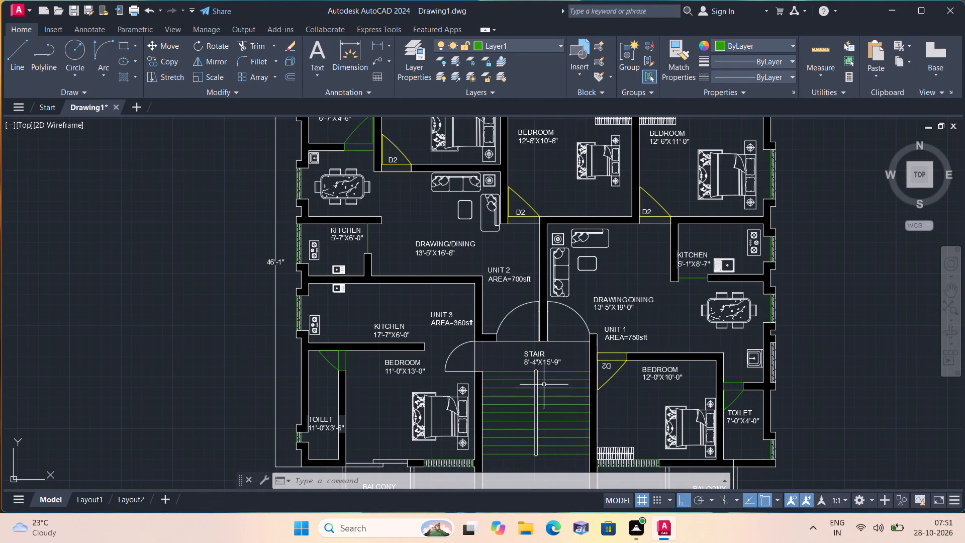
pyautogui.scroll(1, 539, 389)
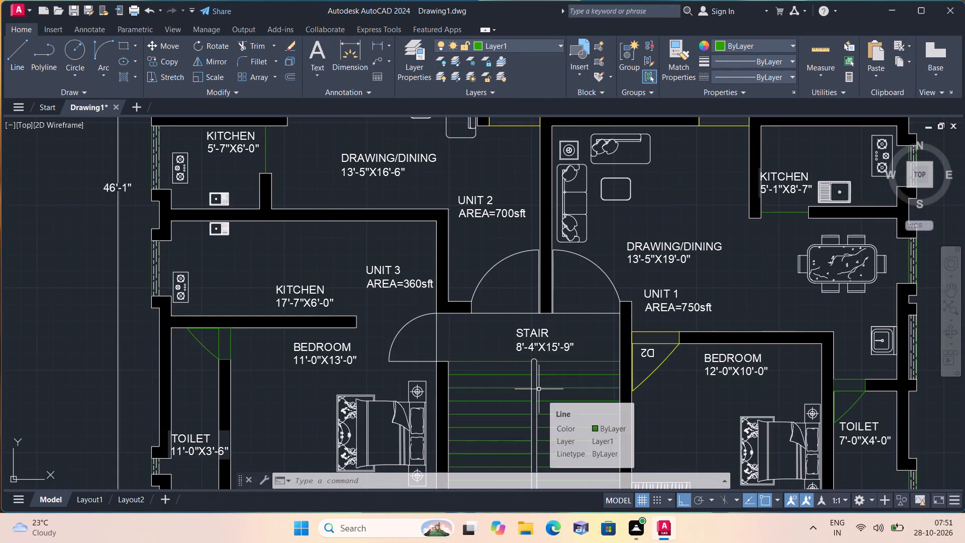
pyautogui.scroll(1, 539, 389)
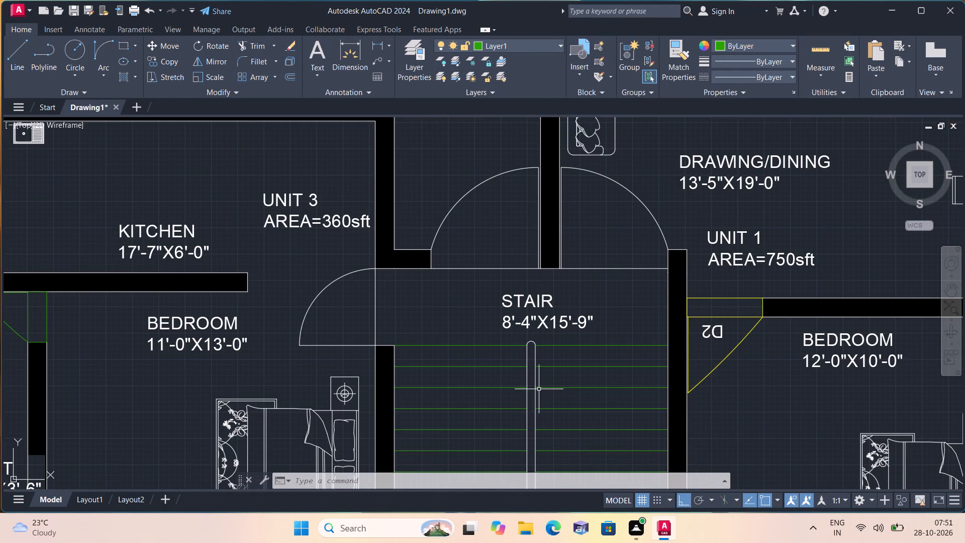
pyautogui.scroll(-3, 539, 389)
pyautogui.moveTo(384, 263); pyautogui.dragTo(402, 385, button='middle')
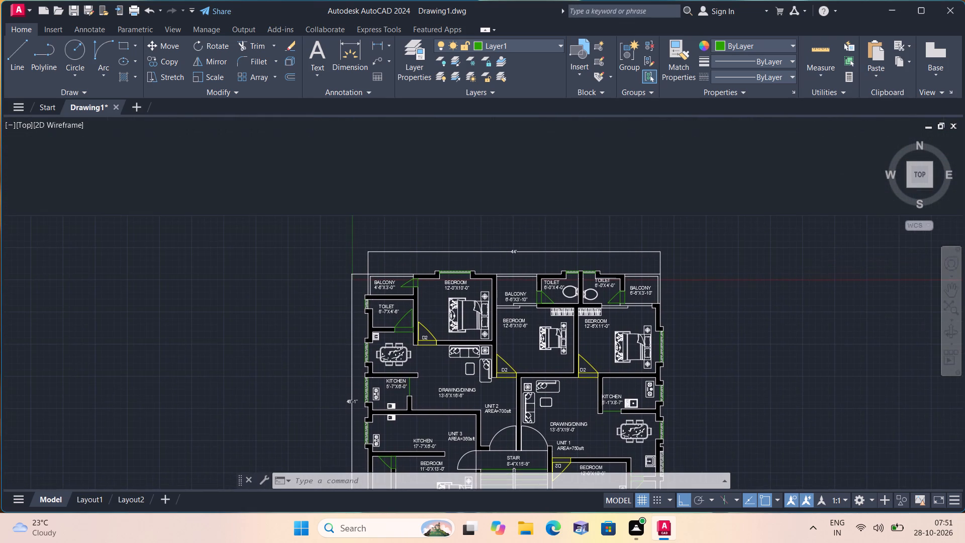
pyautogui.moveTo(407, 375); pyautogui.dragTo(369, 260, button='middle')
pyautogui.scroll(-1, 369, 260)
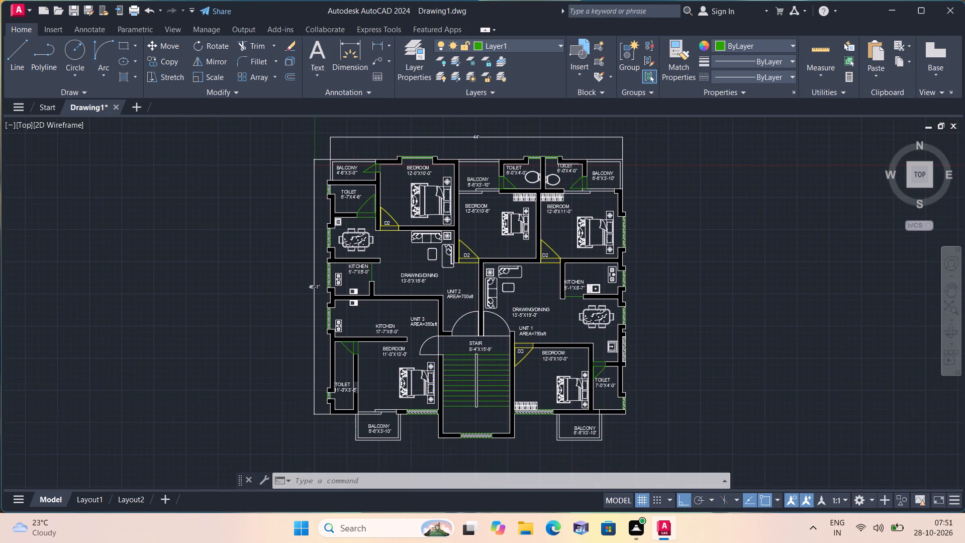
# Make layer 0 the current layer.
pyautogui.click(536, 43)
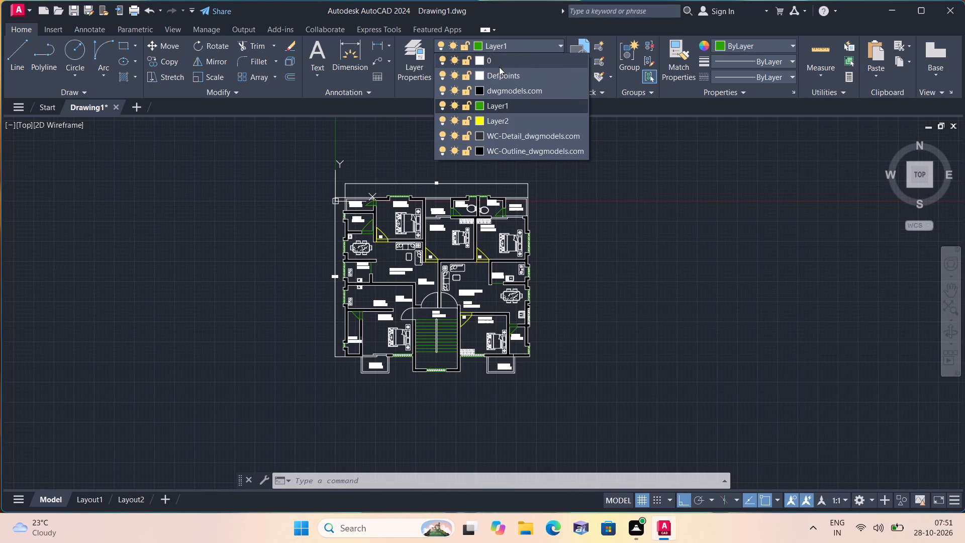
pyautogui.click(497, 57)
# Draw a line from the inner railing corner of the northwest 4'-6"X3'-0" balcony, 2" east along the railing and up to its outer line.
pyautogui.scroll(2, 358, 198)
pyautogui.scroll(2, 314, 199)
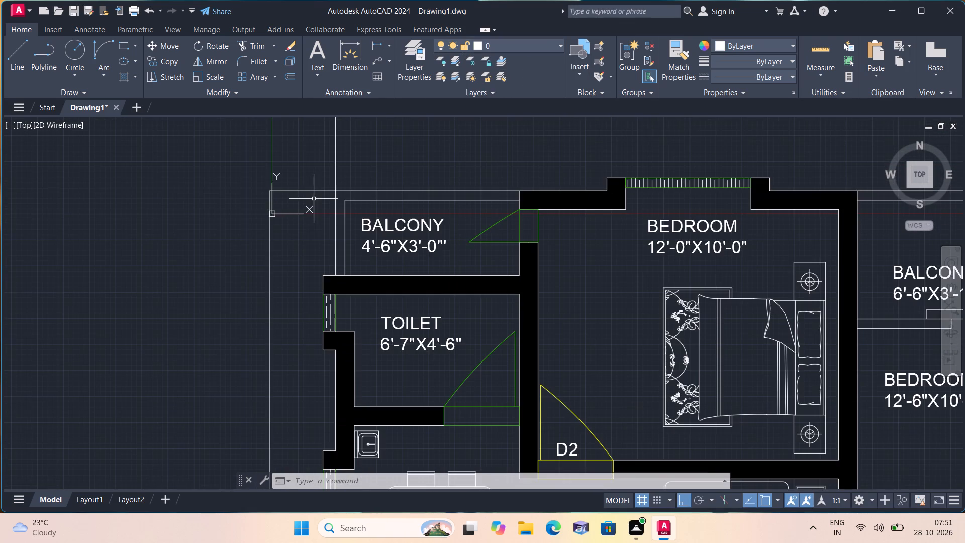
pyautogui.scroll(1, 314, 199)
pyautogui.press('l')
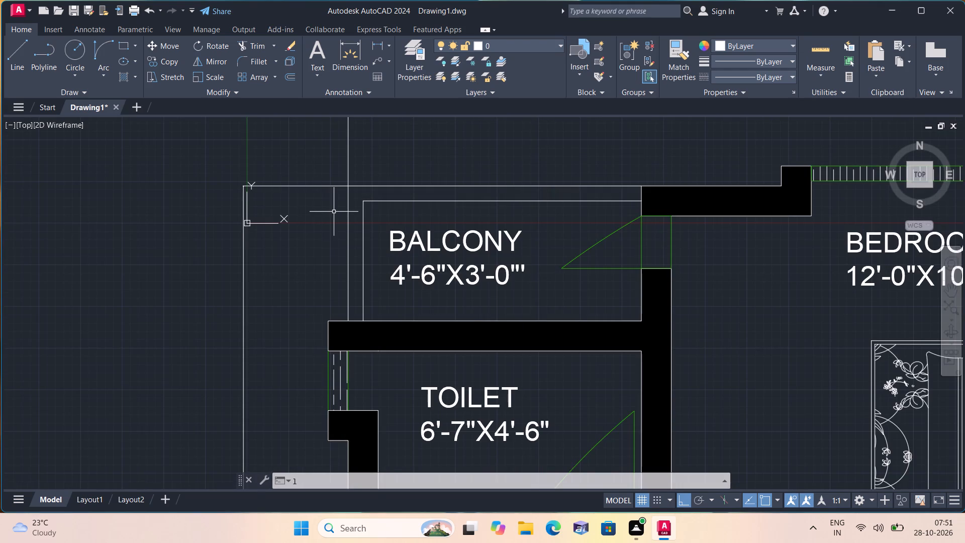
pyautogui.press('space')
pyautogui.scroll(1, 364, 207)
pyautogui.click(364, 198)
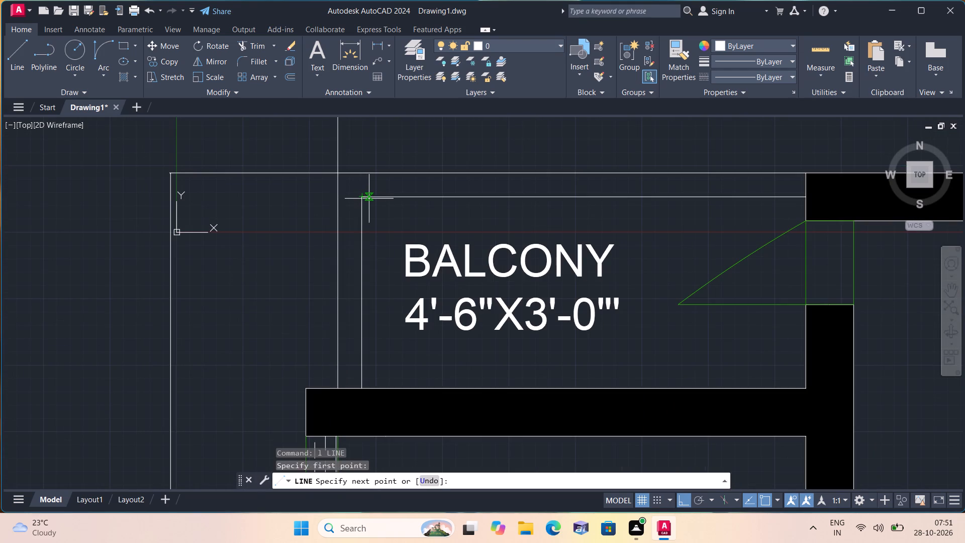
pyautogui.write('2"')
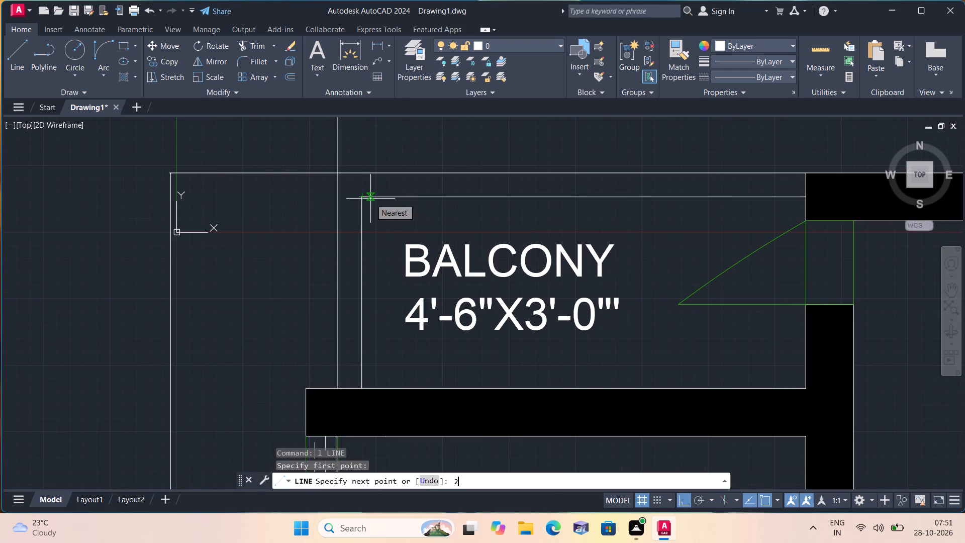
pyautogui.press('space')
pyautogui.click(367, 171)
pyautogui.press('space')
# Draw a line from the same inner railing corner, 2" down the west railing and across to its outer line.
pyautogui.press('space')
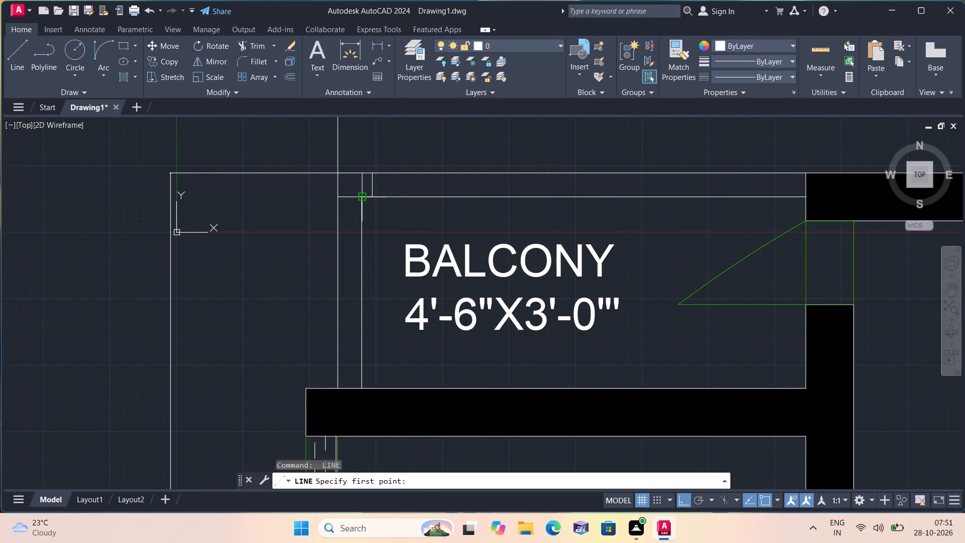
pyautogui.click(362, 198)
pyautogui.write('2"')
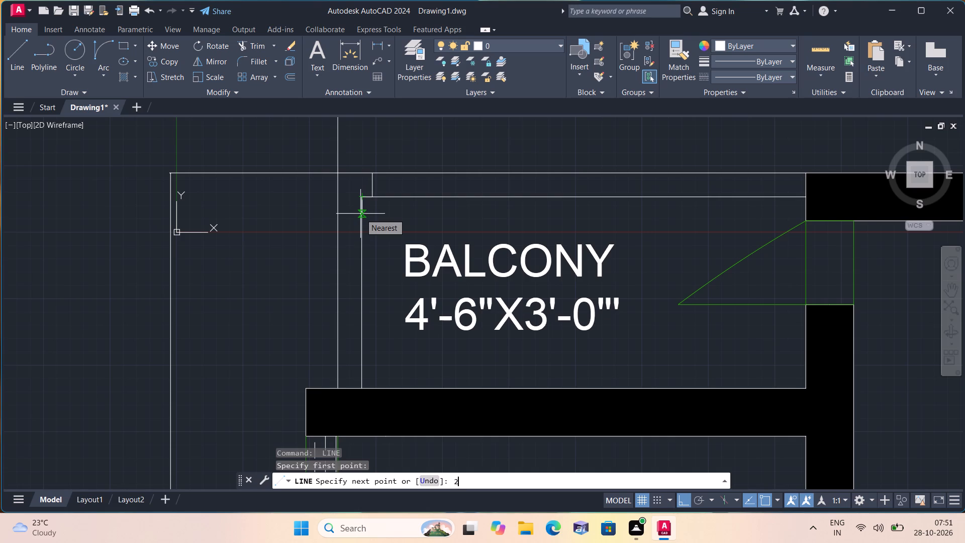
pyautogui.press('space')
pyautogui.click(340, 210)
pyautogui.press('space')
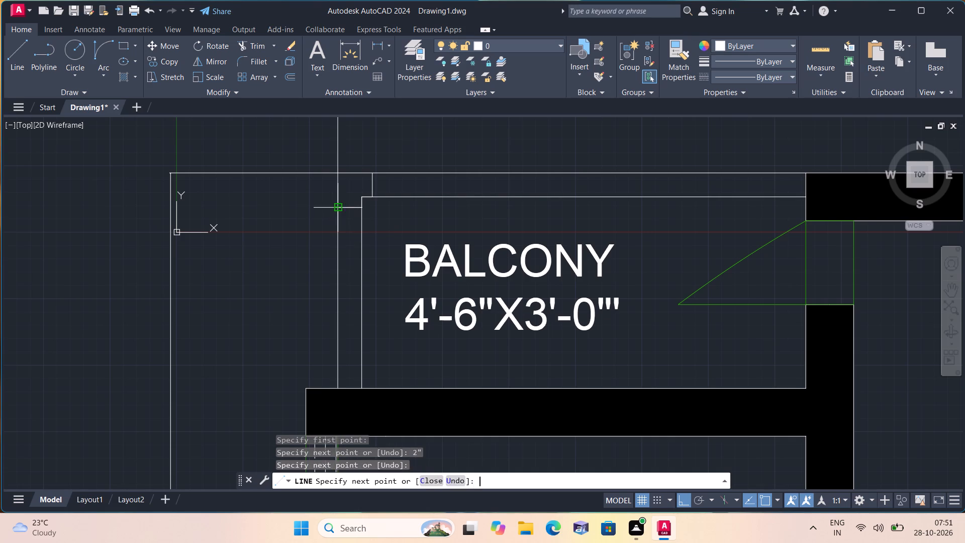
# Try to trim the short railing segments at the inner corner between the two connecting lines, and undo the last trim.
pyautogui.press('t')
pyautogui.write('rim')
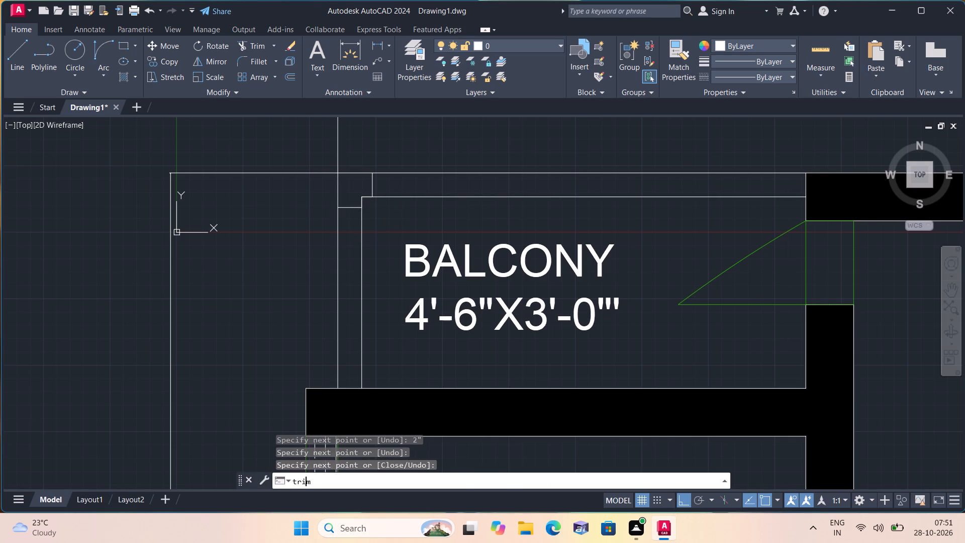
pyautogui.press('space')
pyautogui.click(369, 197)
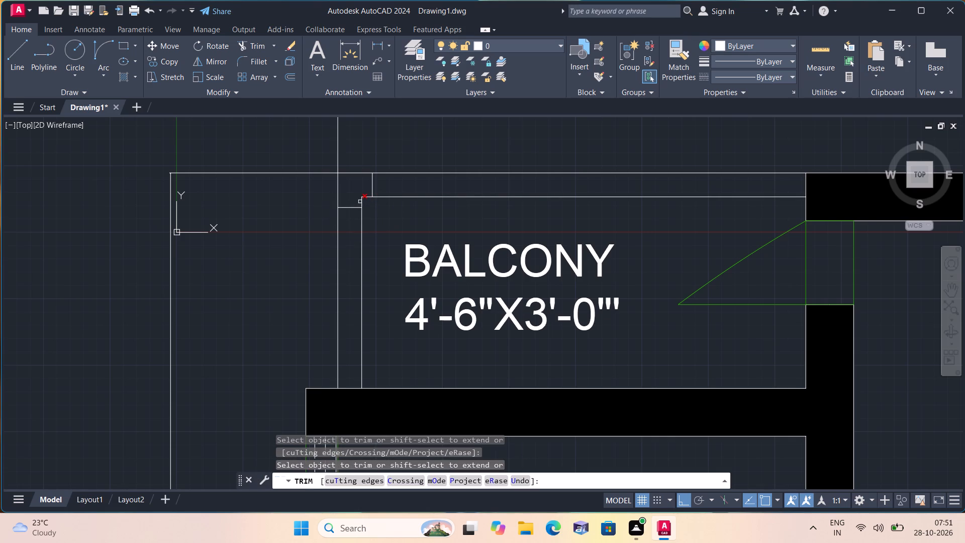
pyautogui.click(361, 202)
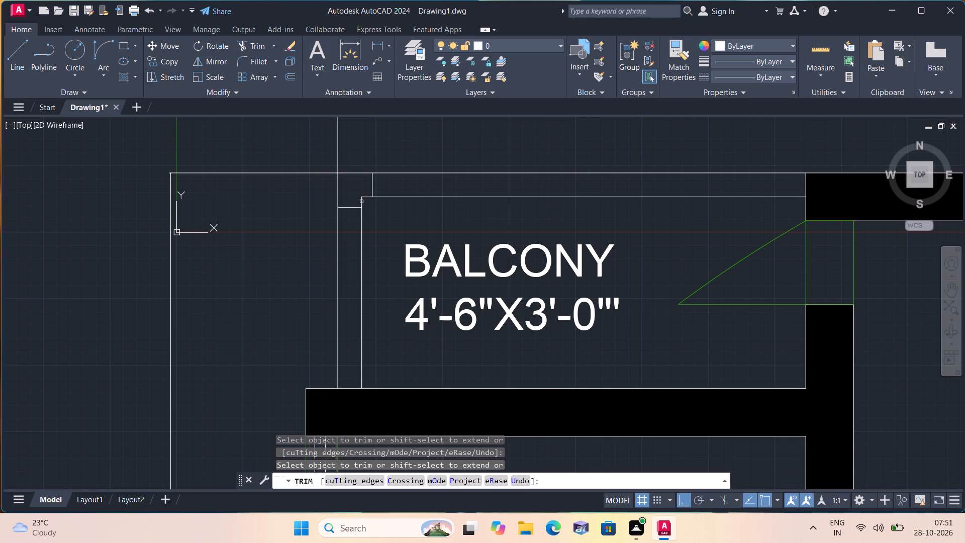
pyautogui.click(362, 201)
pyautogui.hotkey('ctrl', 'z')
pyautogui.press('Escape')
# Draw lines extending the two short railing cross-lines until they meet, closing a square post at the northwest balcony corner.
pyautogui.moveTo(399, 212); pyautogui.dragTo(357, 200, button='middle')
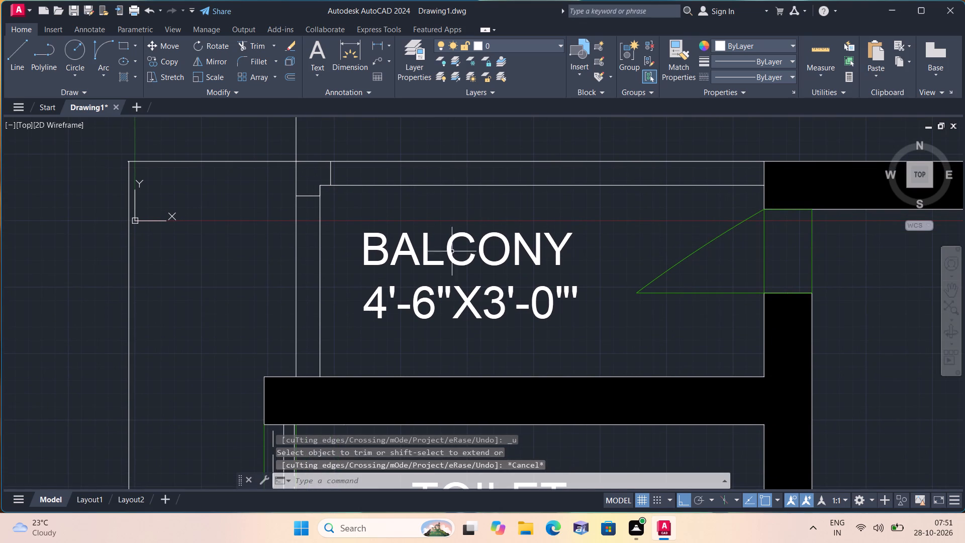
pyautogui.press('l')
pyautogui.press('space')
pyautogui.scroll(1, 345, 206)
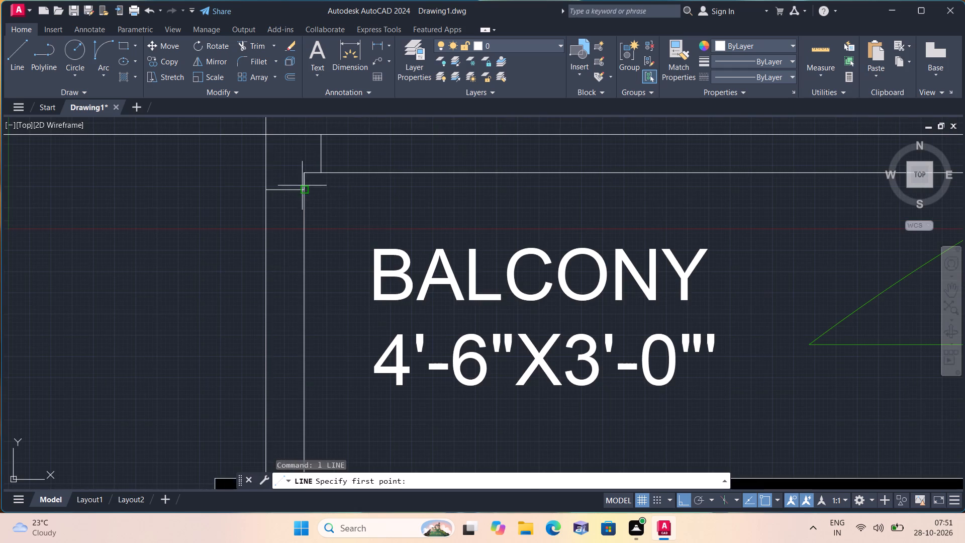
pyautogui.click(302, 189)
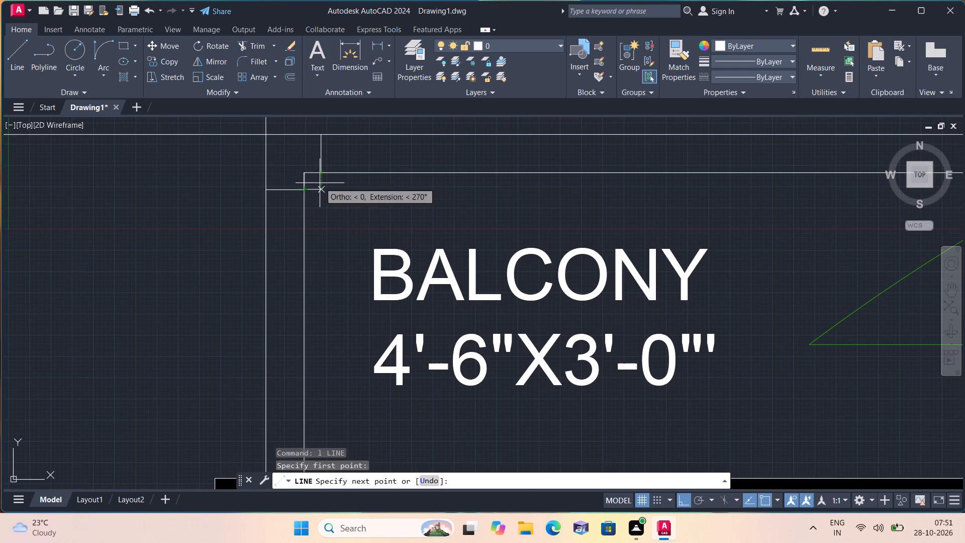
pyautogui.click(322, 187)
pyautogui.click(321, 176)
pyautogui.press('space')
# Trim the inner railing lines that run inside the square post at the northwest balcony corner.
pyautogui.scroll(-1, 367, 209)
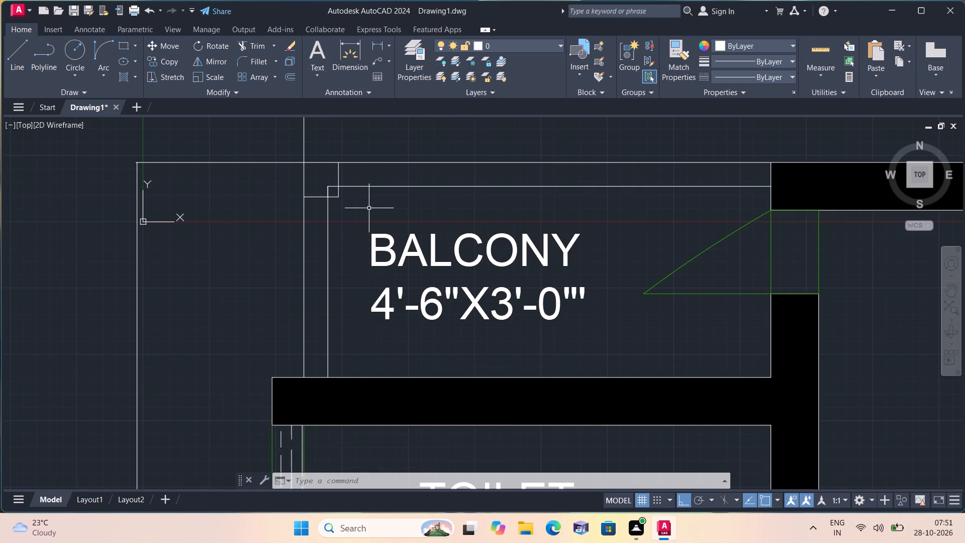
pyautogui.write('trim')
pyautogui.press('space')
pyautogui.scroll(1, 322, 212)
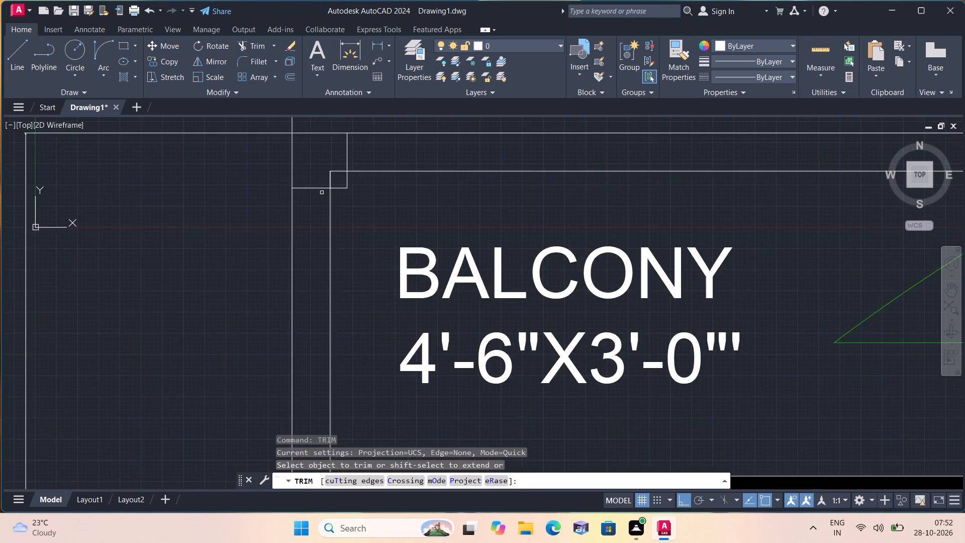
pyautogui.scroll(1, 324, 184)
pyautogui.moveTo(345, 155); pyautogui.dragTo(322, 173)
pyautogui.press('space')
# Draw a line from the inner railing corner of the northeast 6'-6"X3'-10" balcony, 2" west along the railing and up to its outer line.
pyautogui.scroll(-1, 325, 171)
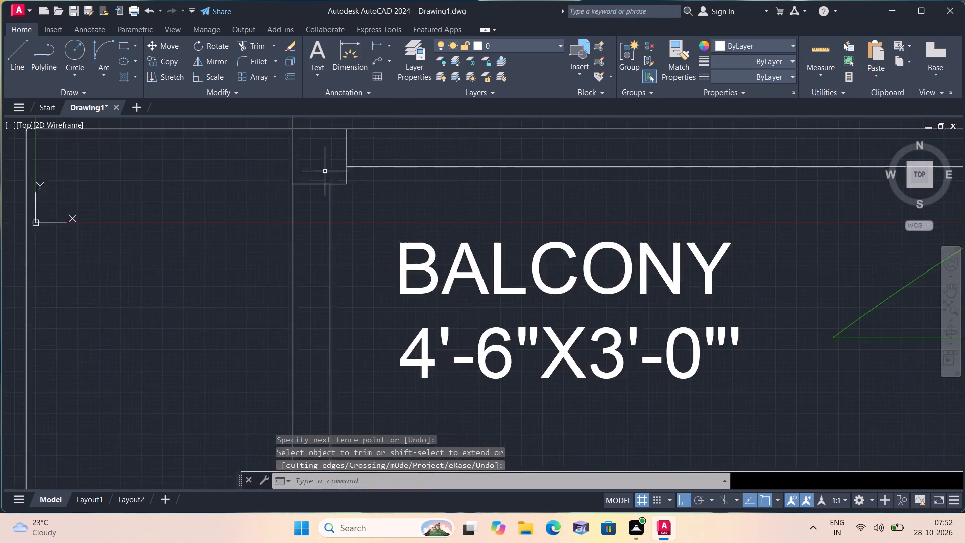
pyautogui.scroll(-2, 325, 171)
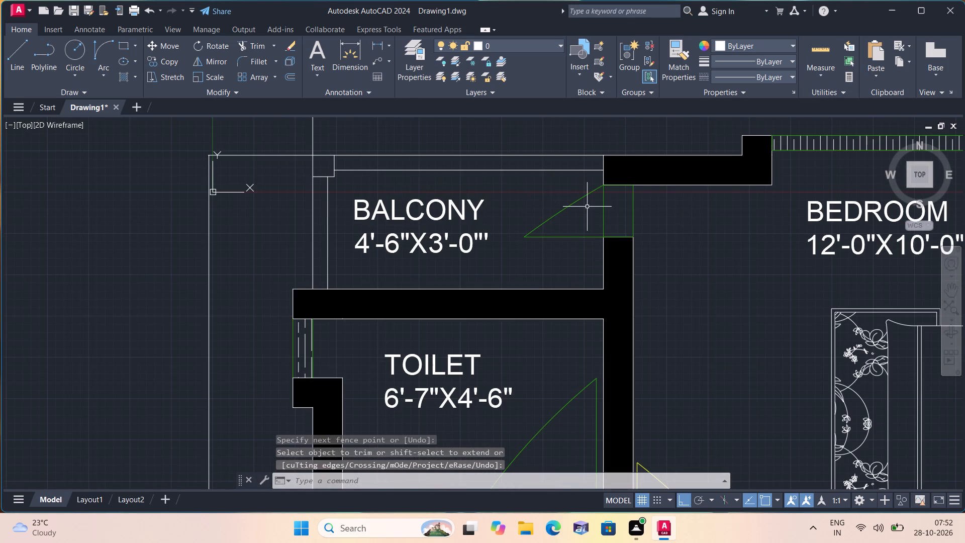
pyautogui.moveTo(588, 207); pyautogui.dragTo(292, 230, button='middle')
pyautogui.scroll(-1, 292, 230)
pyautogui.moveTo(683, 219); pyautogui.dragTo(636, 234, button='middle')
pyautogui.scroll(-2, 677, 221)
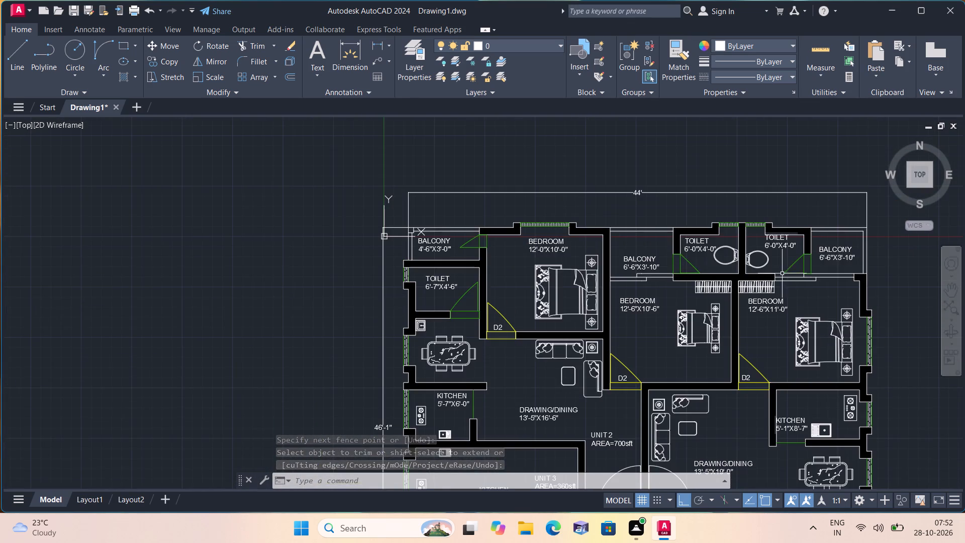
pyautogui.moveTo(775, 266); pyautogui.dragTo(499, 271, button='middle')
pyautogui.write('l')
pyautogui.press('space')
pyautogui.scroll(1, 598, 247)
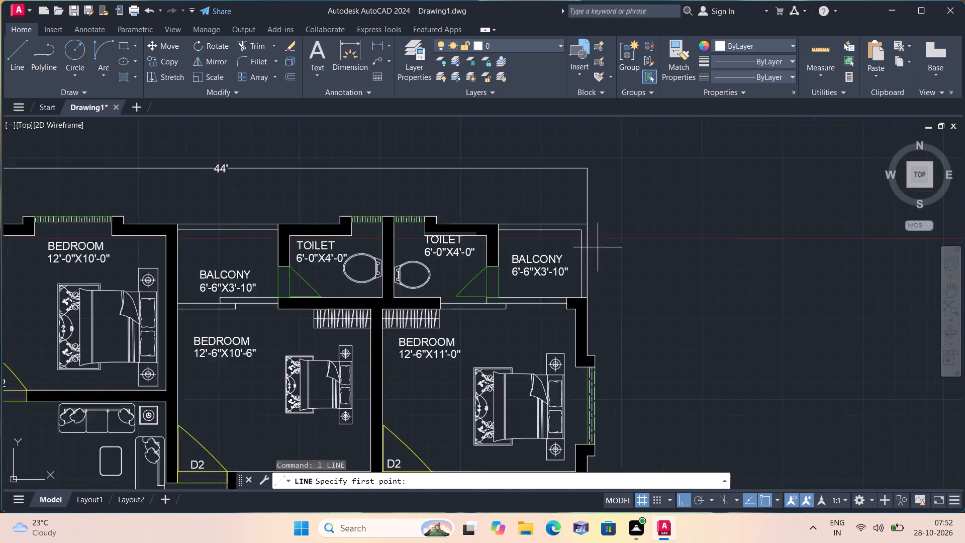
pyautogui.scroll(4, 597, 246)
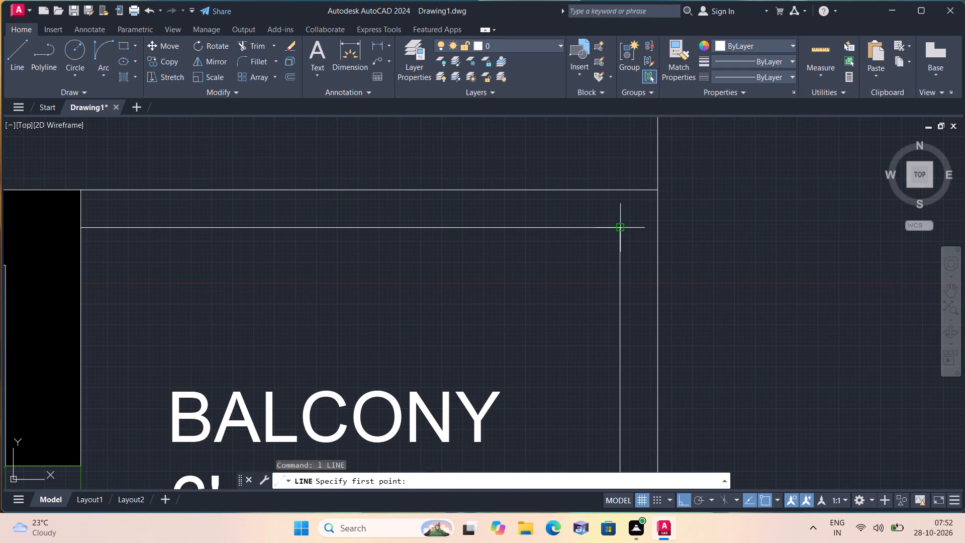
pyautogui.click(619, 228)
pyautogui.write('2"')
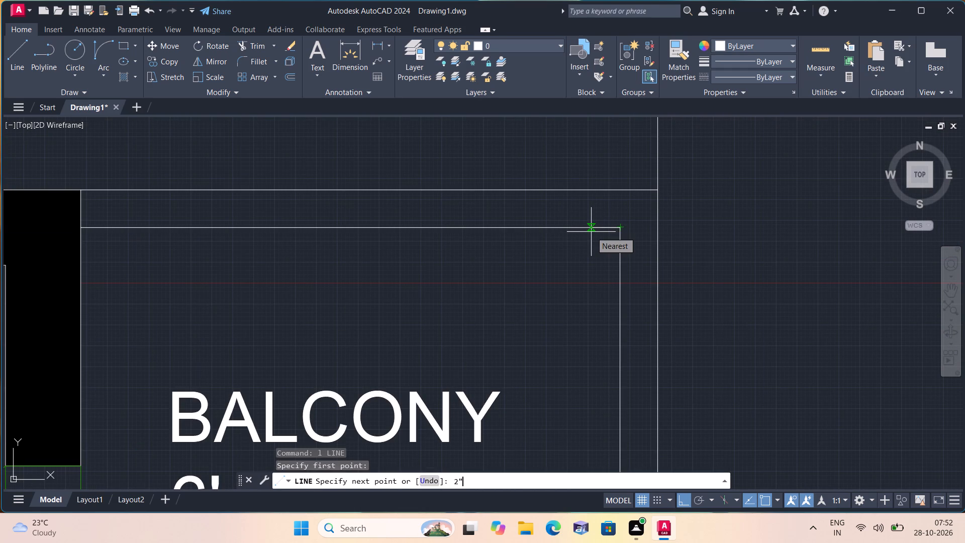
pyautogui.press('space')
pyautogui.click(605, 193)
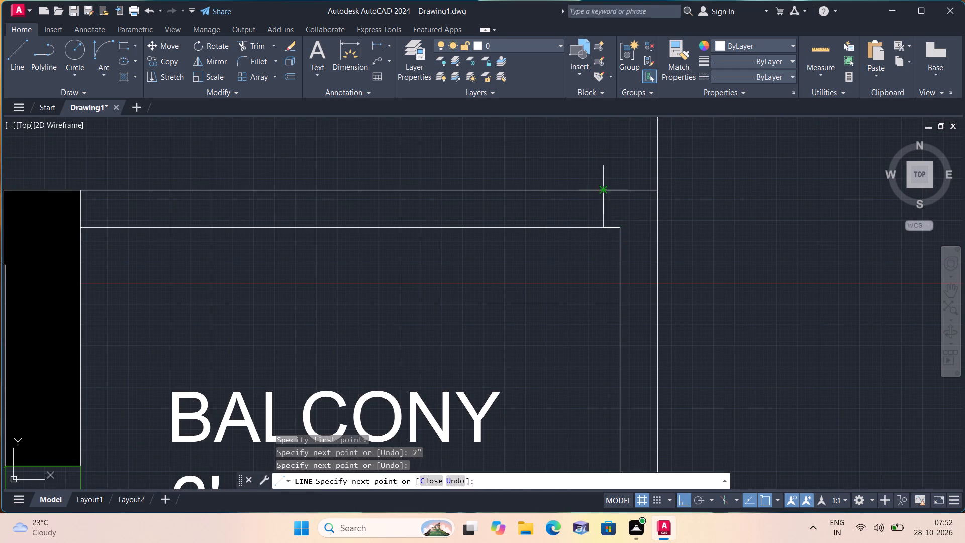
pyautogui.press('space')
# Draw a line from the northeast balcony's inner railing corner, 2" down the east railing and across to its outer line.
pyautogui.press('space')
pyautogui.click(620, 229)
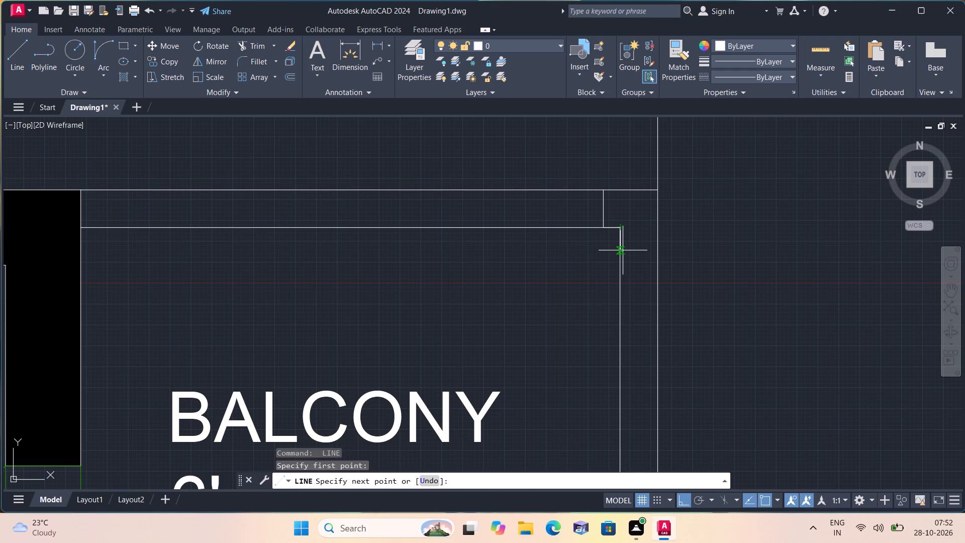
pyautogui.write('2"')
pyautogui.press('space')
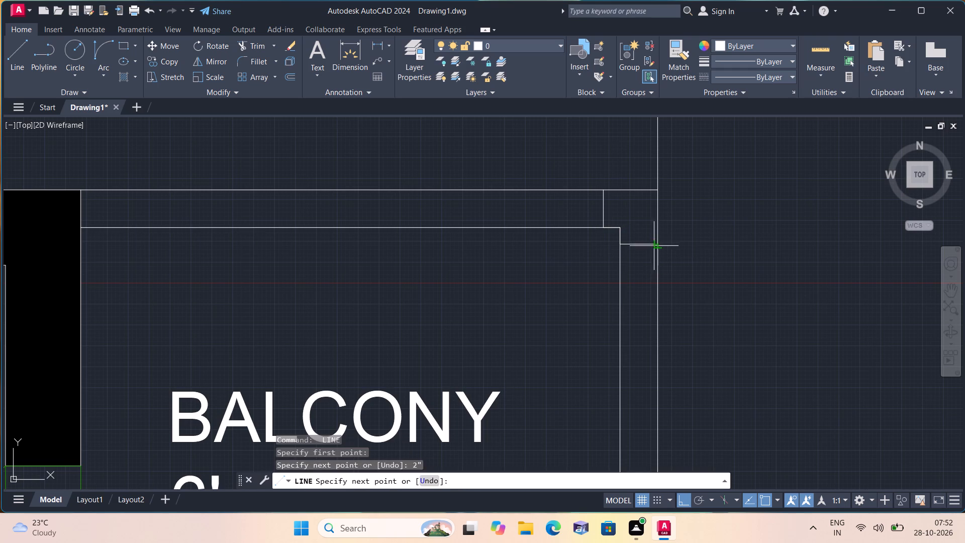
pyautogui.click(660, 245)
pyautogui.press('space')
# Trim the overlapping 2" segments on both sides of the northeast balcony's inner railing corner.
pyautogui.write('trim')
pyautogui.press('space')
pyautogui.scroll(1, 610, 229)
pyautogui.click(612, 227)
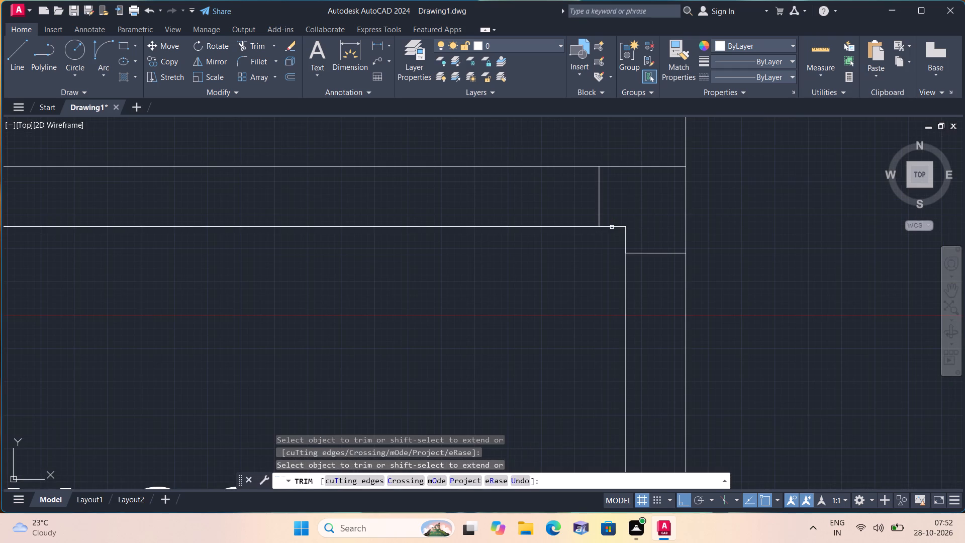
pyautogui.click(625, 236)
pyautogui.scroll(-2, 621, 205)
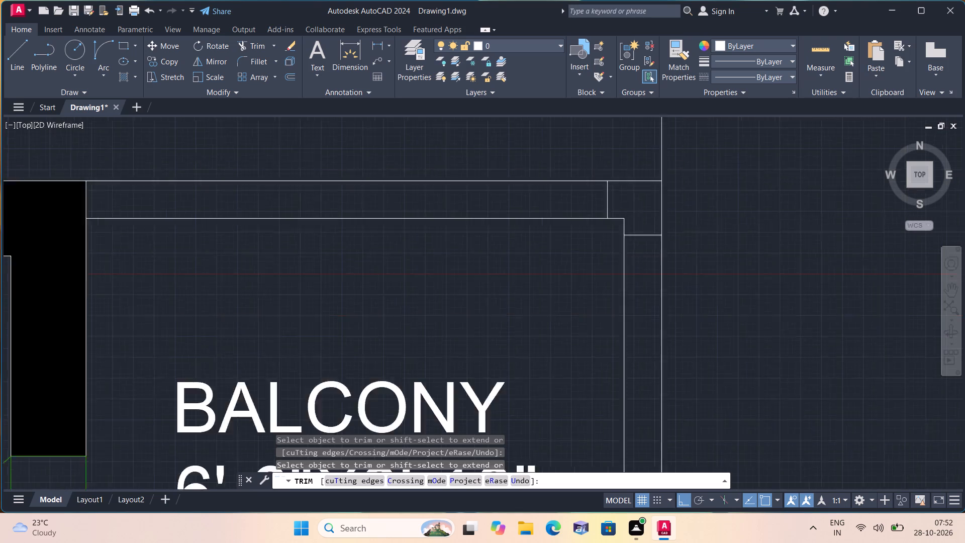
pyautogui.press('Escape')
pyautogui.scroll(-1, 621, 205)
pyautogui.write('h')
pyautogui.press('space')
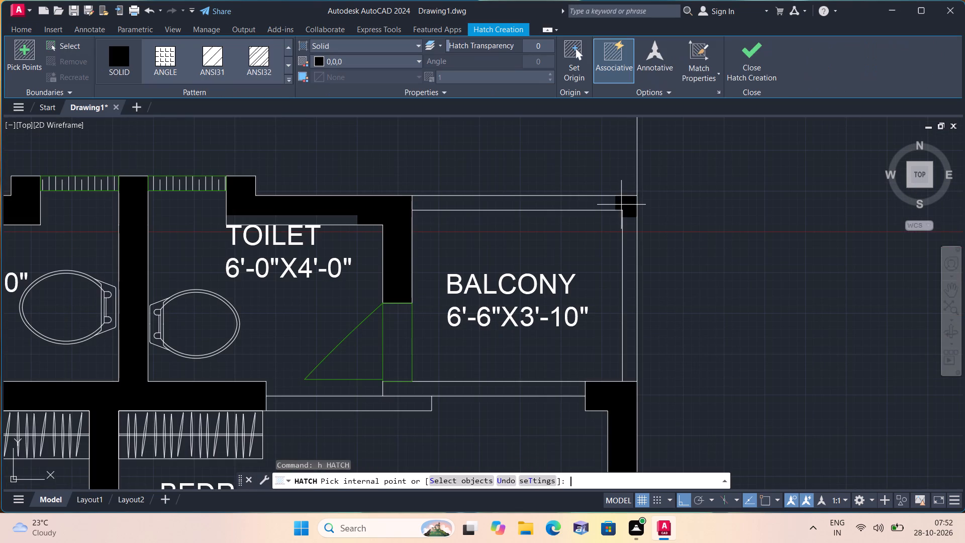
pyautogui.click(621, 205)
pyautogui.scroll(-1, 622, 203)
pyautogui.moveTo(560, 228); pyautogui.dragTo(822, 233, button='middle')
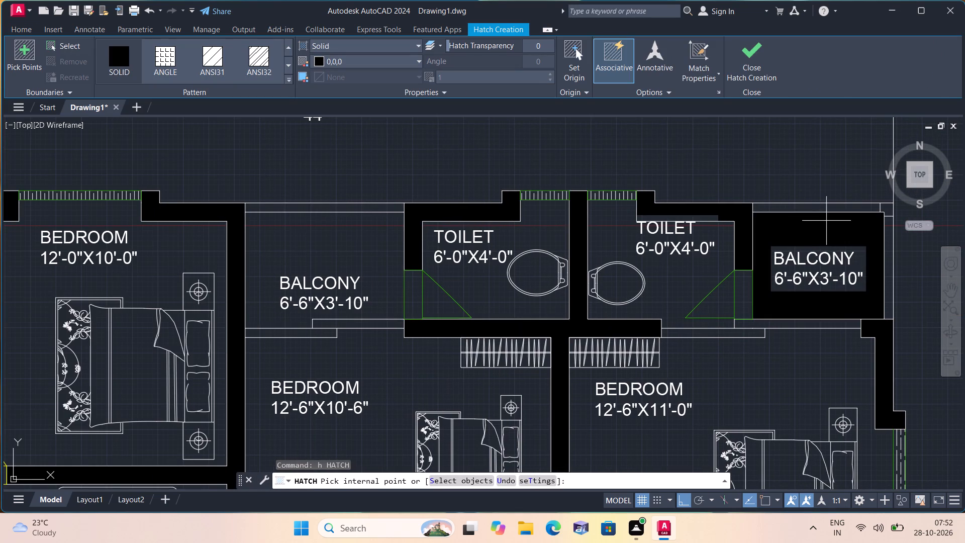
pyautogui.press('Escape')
# Fill the L-shaped post outline at the northeast balcony's outer railing corner with a solid hatch.
pyautogui.moveTo(845, 219); pyautogui.dragTo(747, 245, button='middle')
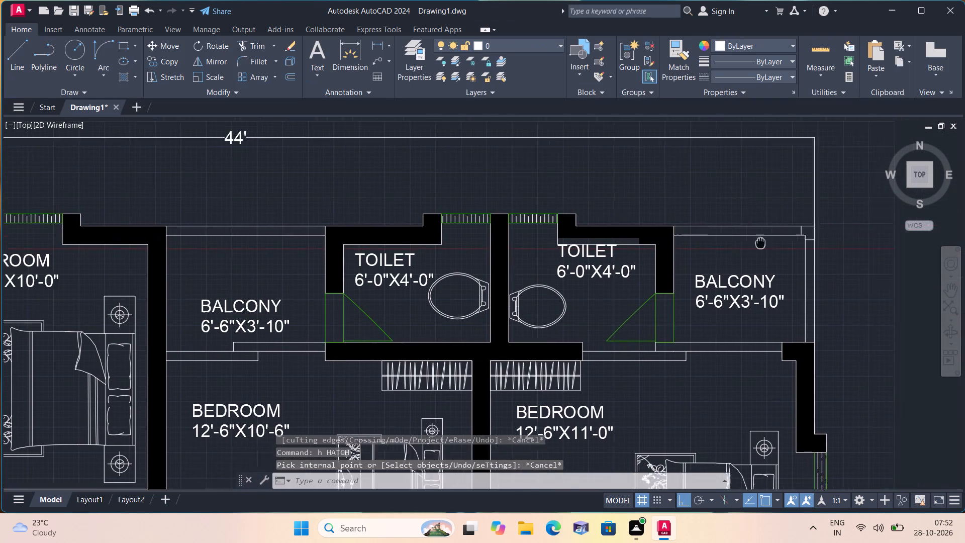
pyautogui.moveTo(747, 245); pyautogui.dragTo(698, 256, button='middle')
pyautogui.press('space')
pyautogui.click(741, 245)
pyautogui.scroll(-1, 741, 244)
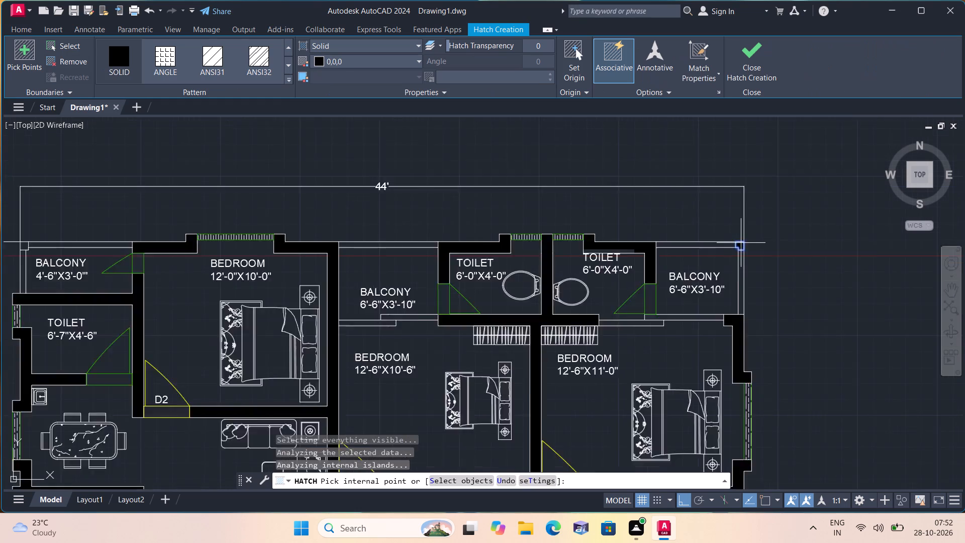
# Fill the square post at the northwest 4'-6"X3'-0" balcony corner with the same solid hatch.
pyautogui.scroll(-1, 748, 229)
pyautogui.scroll(3, 290, 238)
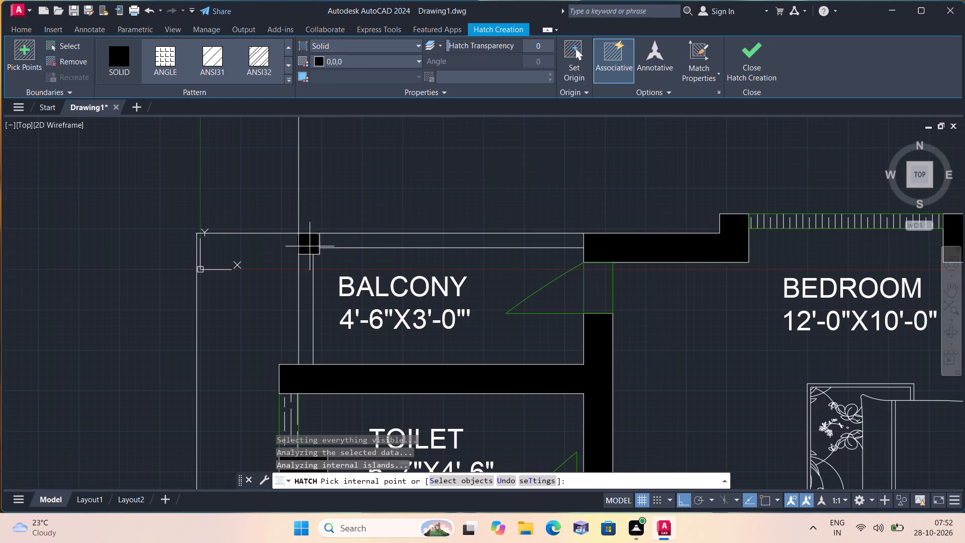
pyautogui.click(313, 248)
pyautogui.press('Escape')
# Draw a line from the northeast post's west edge down and across to the inner east railing line, squaring off its inner corner.
pyautogui.scroll(-4, 317, 243)
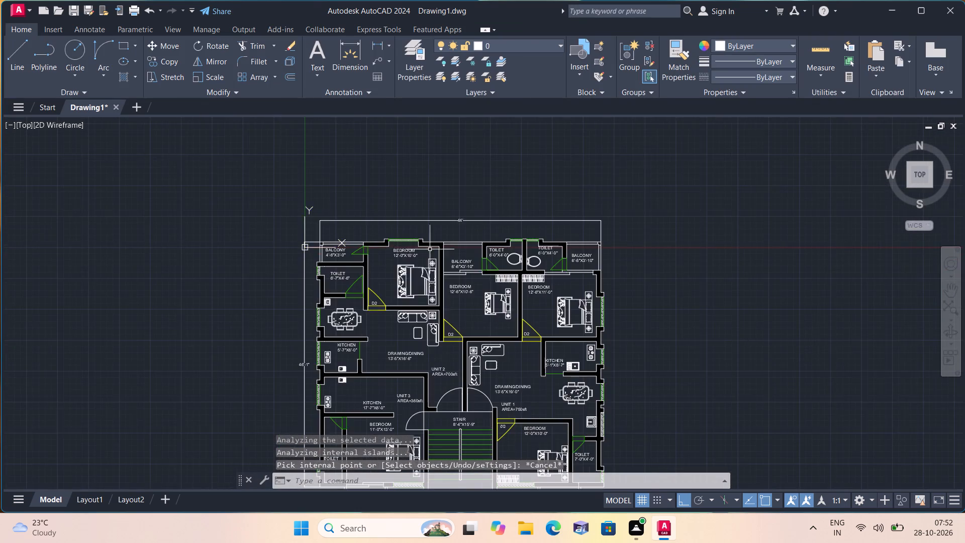
pyautogui.scroll(3, 484, 258)
pyautogui.moveTo(604, 253); pyautogui.dragTo(296, 271, button='middle')
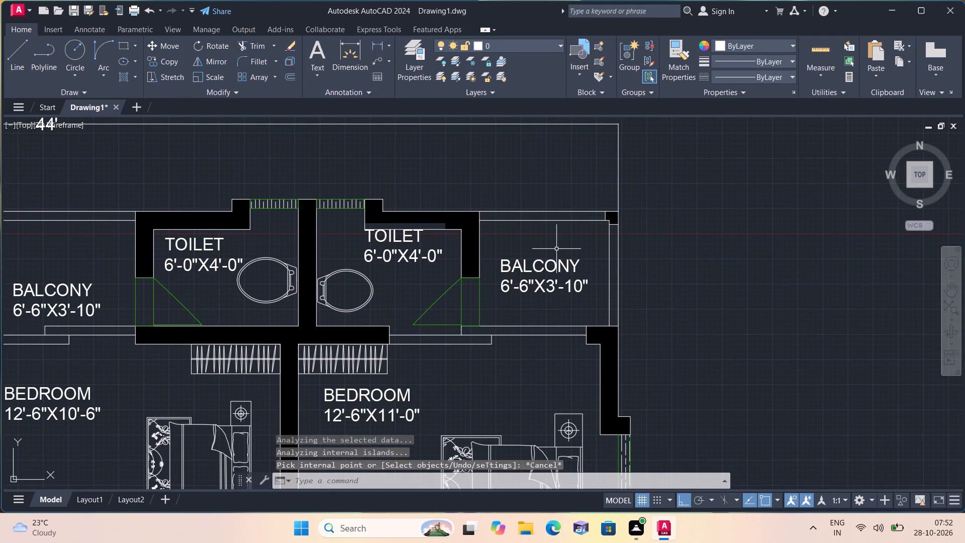
pyautogui.press('l')
pyautogui.press('space')
pyautogui.scroll(2, 558, 248)
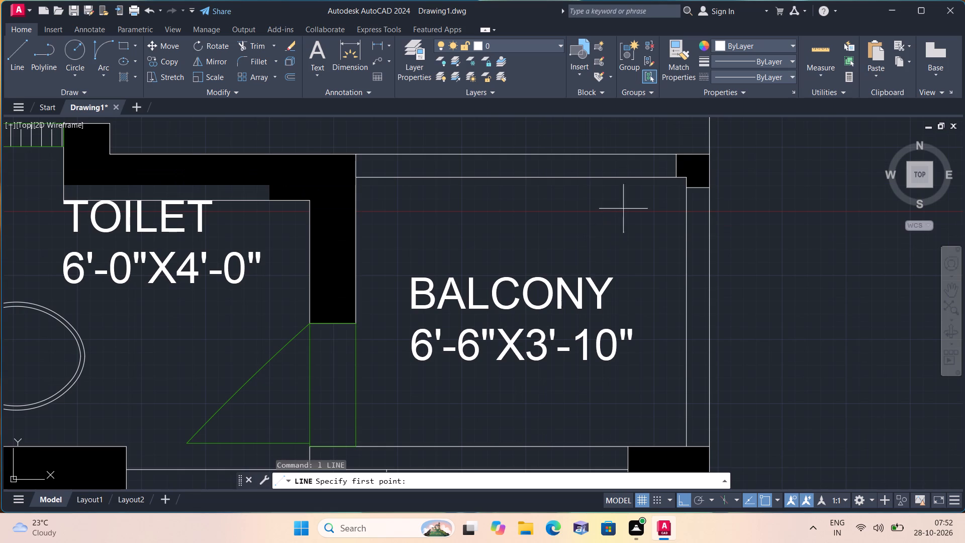
pyautogui.click(678, 178)
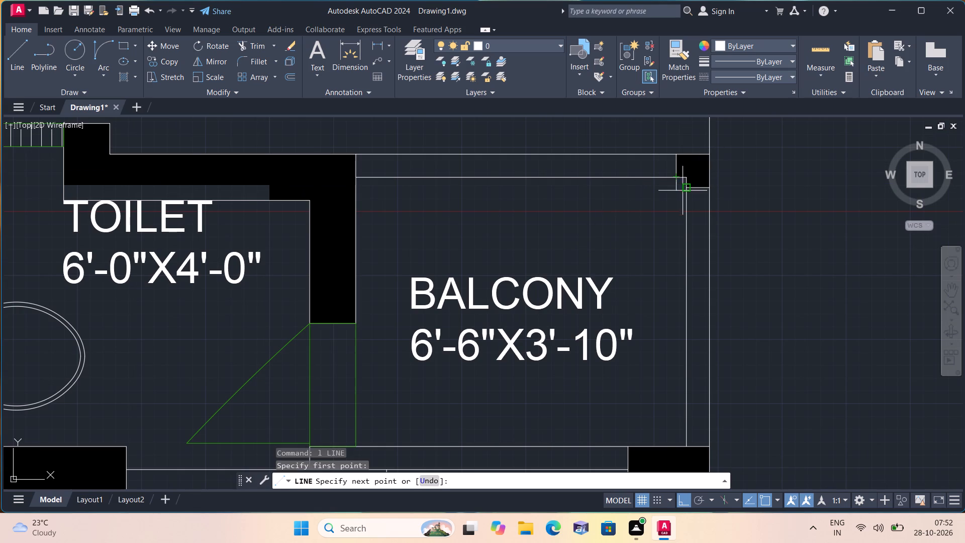
pyautogui.click(677, 188)
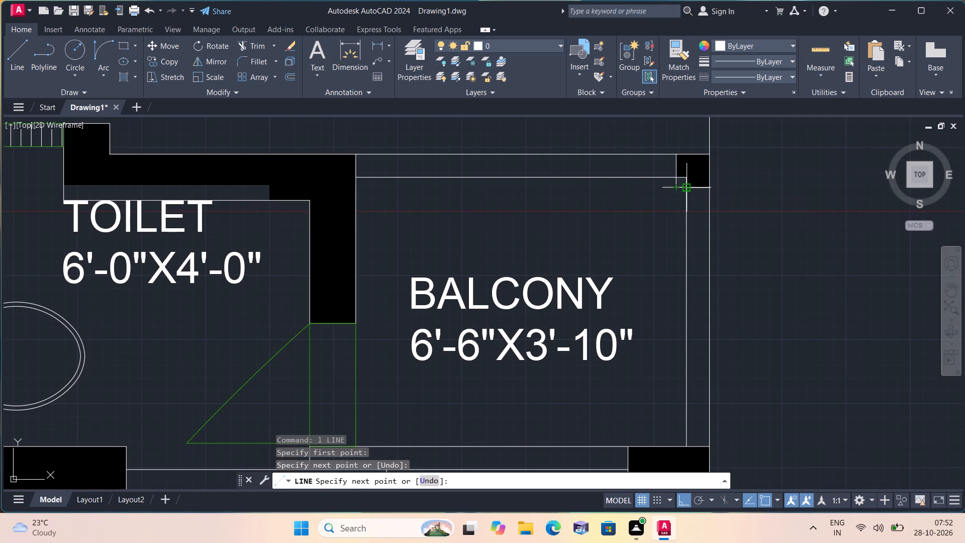
pyautogui.click(687, 187)
pyautogui.press('space')
# Trim the two inner railing segments that run inside the northeast balcony's square post.
pyautogui.write('trim')
pyautogui.press('space')
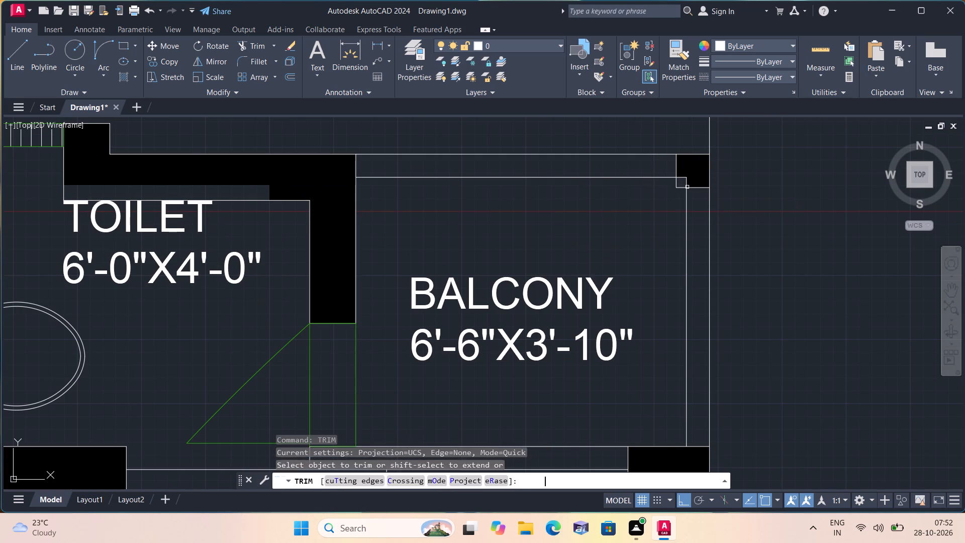
pyautogui.scroll(1, 687, 187)
pyautogui.click(682, 172)
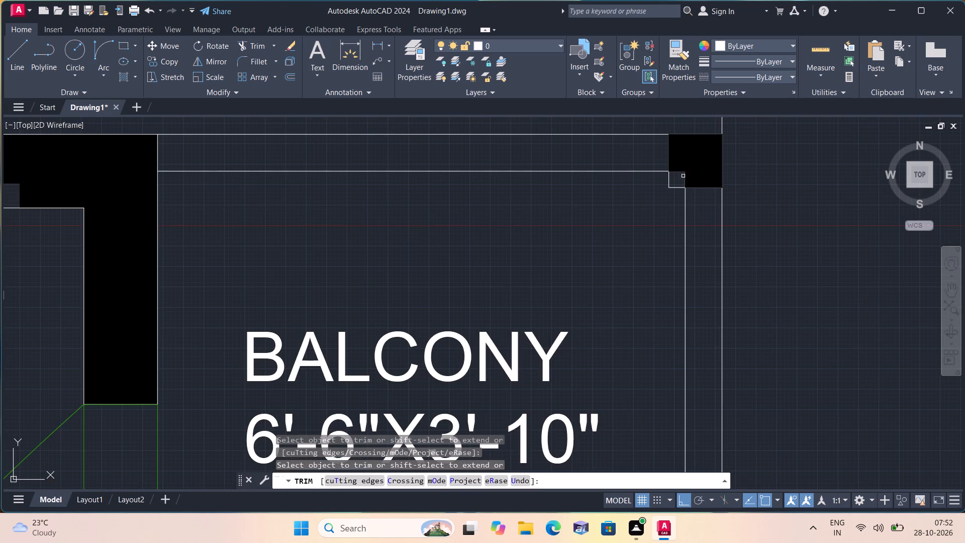
pyautogui.click(684, 178)
pyautogui.press('space')
# Fill the remaining small square at the northeast post's inner corner with solid hatch.
pyautogui.write('h')
pyautogui.press('space')
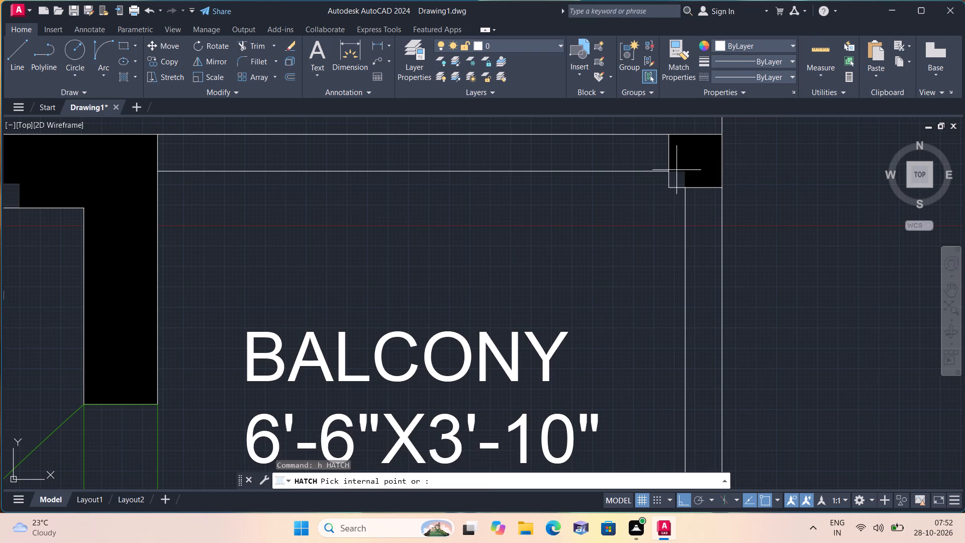
pyautogui.click(682, 175)
pyautogui.press('Escape')
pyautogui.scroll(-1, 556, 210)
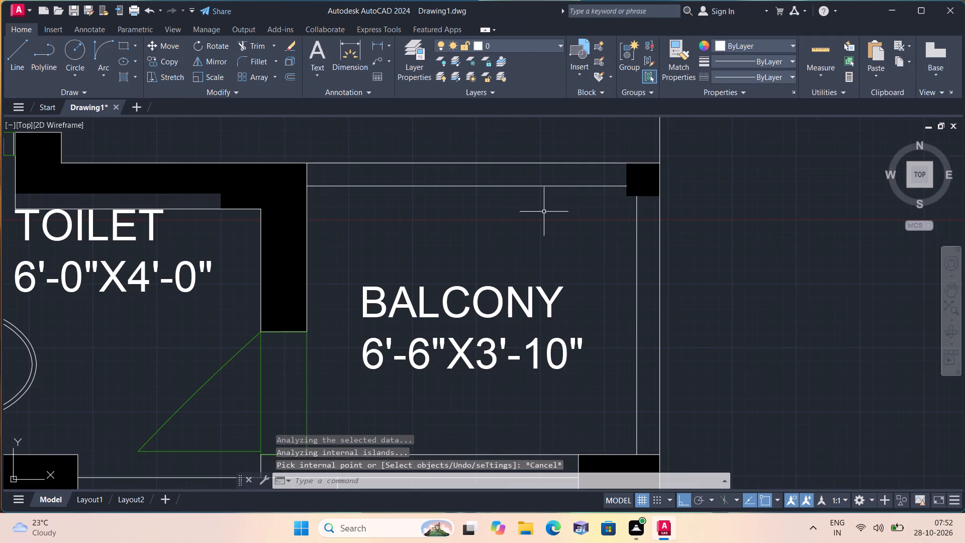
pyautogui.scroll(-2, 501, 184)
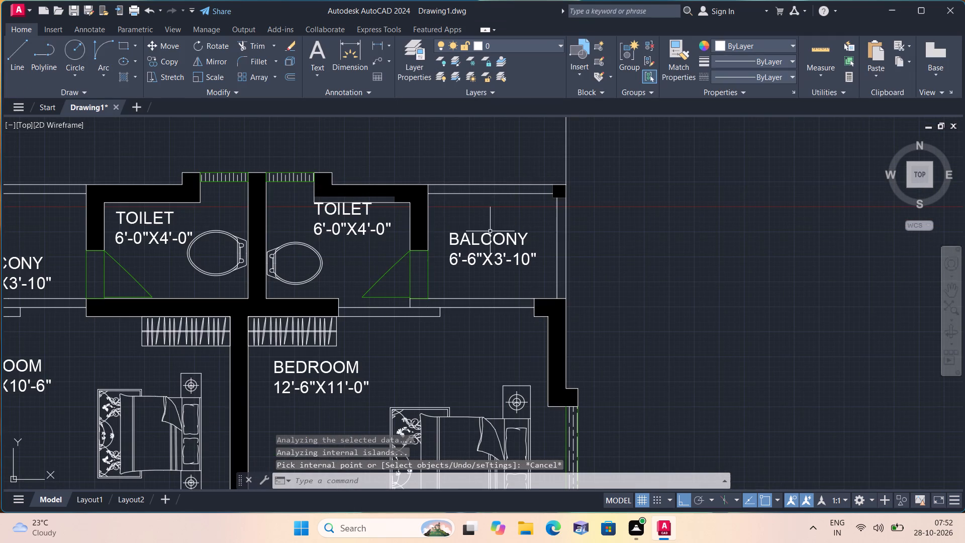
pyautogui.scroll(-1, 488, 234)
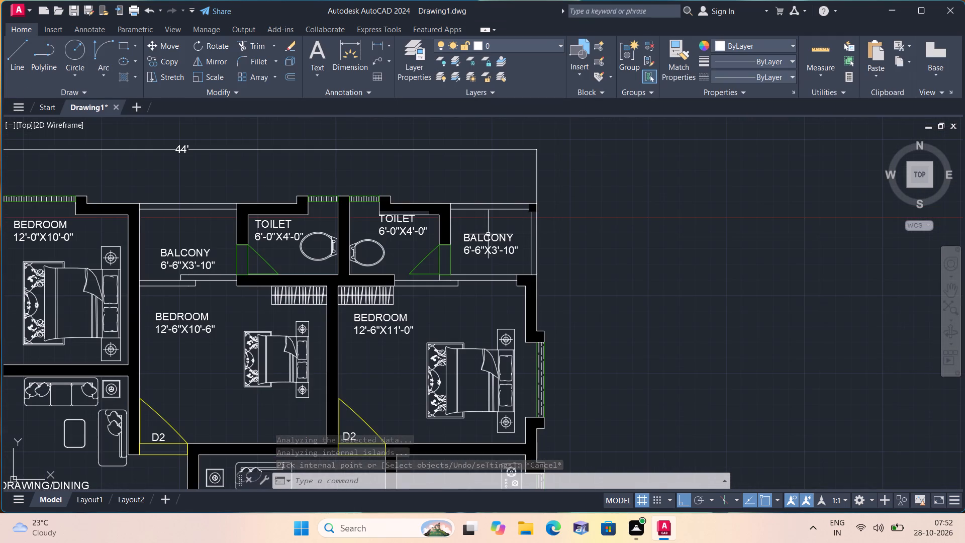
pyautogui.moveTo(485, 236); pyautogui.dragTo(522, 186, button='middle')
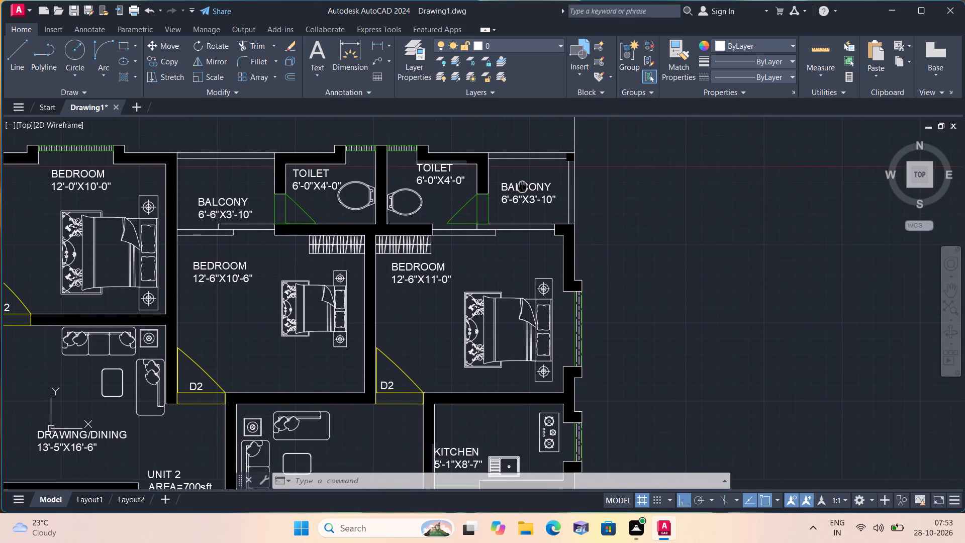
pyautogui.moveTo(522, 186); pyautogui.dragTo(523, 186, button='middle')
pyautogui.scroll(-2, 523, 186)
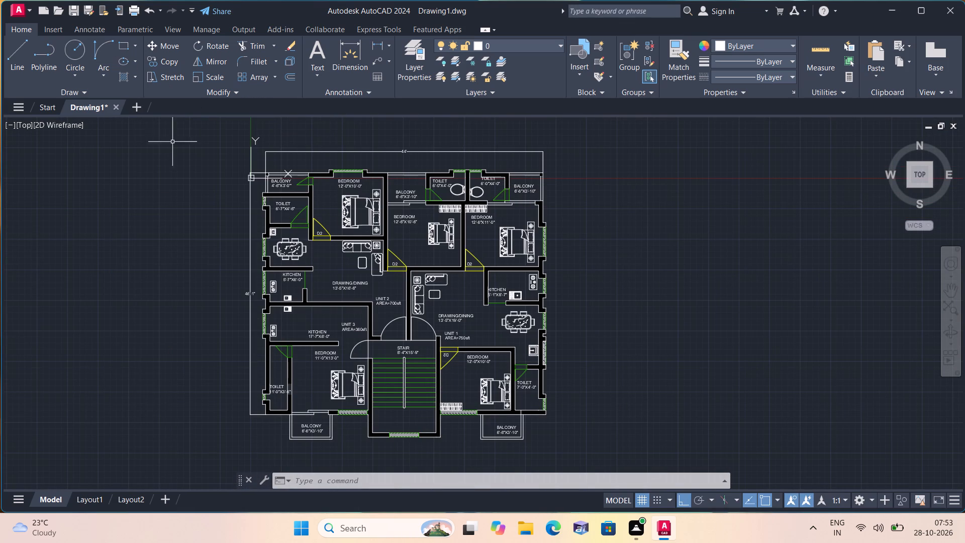
# Save the drawing in the Downloads folder under the file name 44.
pyautogui.click(15, 9)
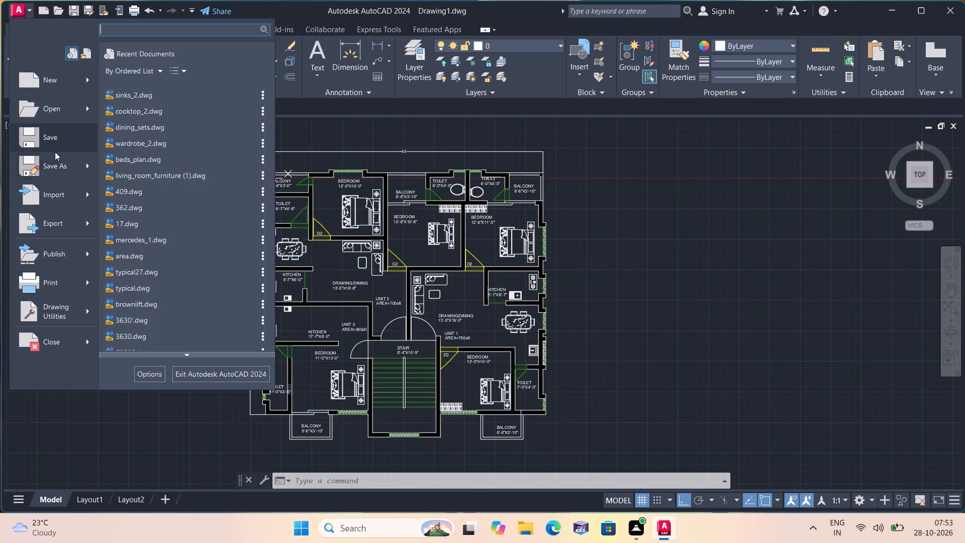
pyautogui.click(55, 139)
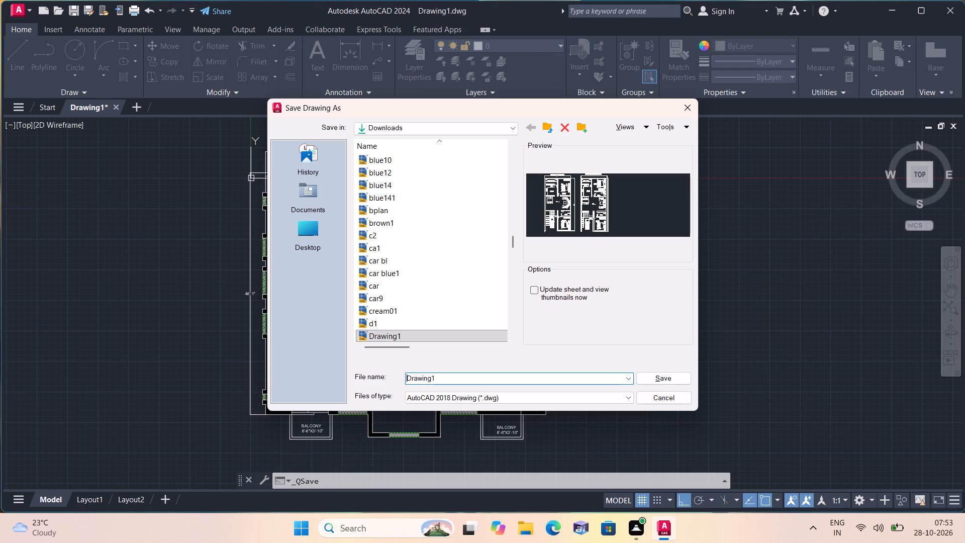
pyautogui.click(455, 377)
pyautogui.press('BackSpace')
pyautogui.press('BackSpace')
pyautogui.press('BackSpace')
pyautogui.press('BackSpace')
pyautogui.press('BackSpace')
pyautogui.press('BackSpace')
pyautogui.press('BackSpace')
pyautogui.press('BackSpace')
pyautogui.press('BackSpace')
pyautogui.press('BackSpace')
pyautogui.press('BackSpace')
pyautogui.press('BackSpace')
pyautogui.press('BackSpace')
pyautogui.press('BackSpace')
pyautogui.press('BackSpace')
pyautogui.press('BackSpace')
pyautogui.press('BackSpace')
pyautogui.press('BackSpace')
pyautogui.press('BackSpace')
pyautogui.press('BackSpace')
pyautogui.write('44')
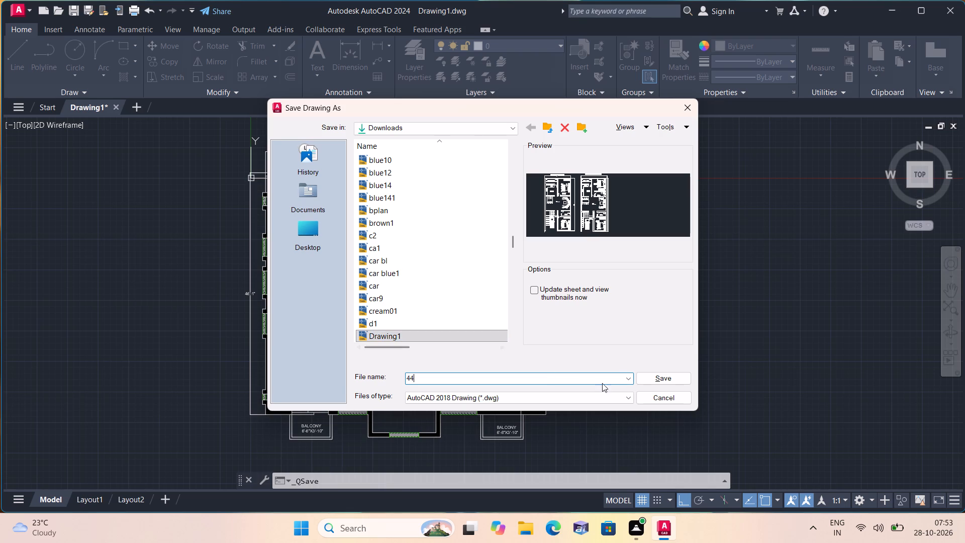
pyautogui.click(657, 376)
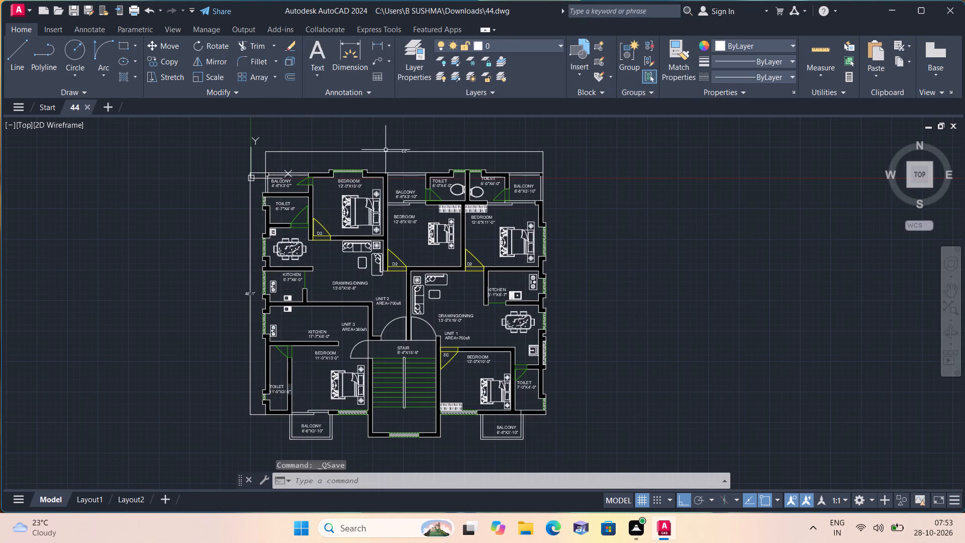
# Look over the complete three-unit floor plan, from the north rooms and balconies to the overall layout.
pyautogui.scroll(2, 385, 150)
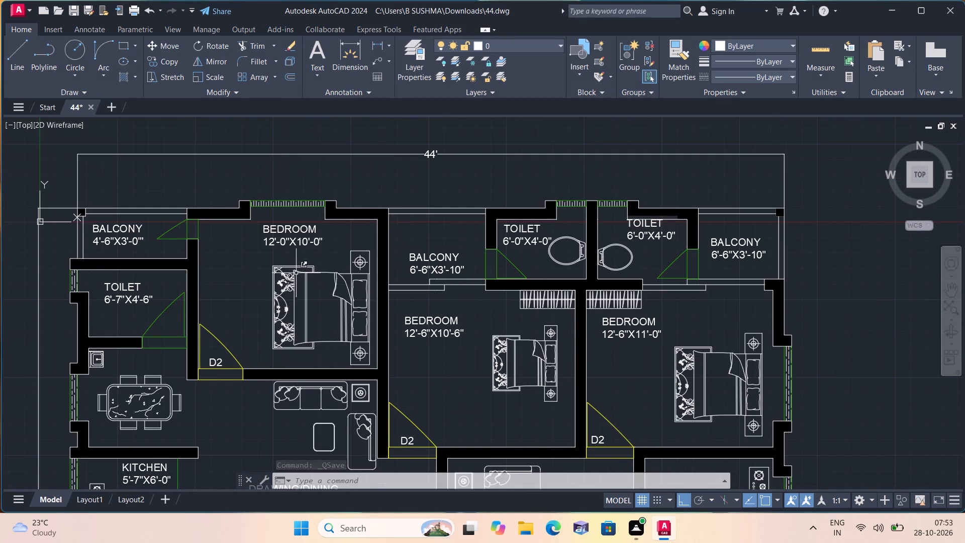
pyautogui.scroll(-1, 166, 315)
pyautogui.moveTo(165, 315); pyautogui.dragTo(231, 189, button='middle')
pyautogui.scroll(2, 166, 299)
pyautogui.scroll(-2, 170, 297)
pyautogui.moveTo(330, 294); pyautogui.dragTo(249, 268, button='middle')
pyautogui.scroll(-1, 326, 292)
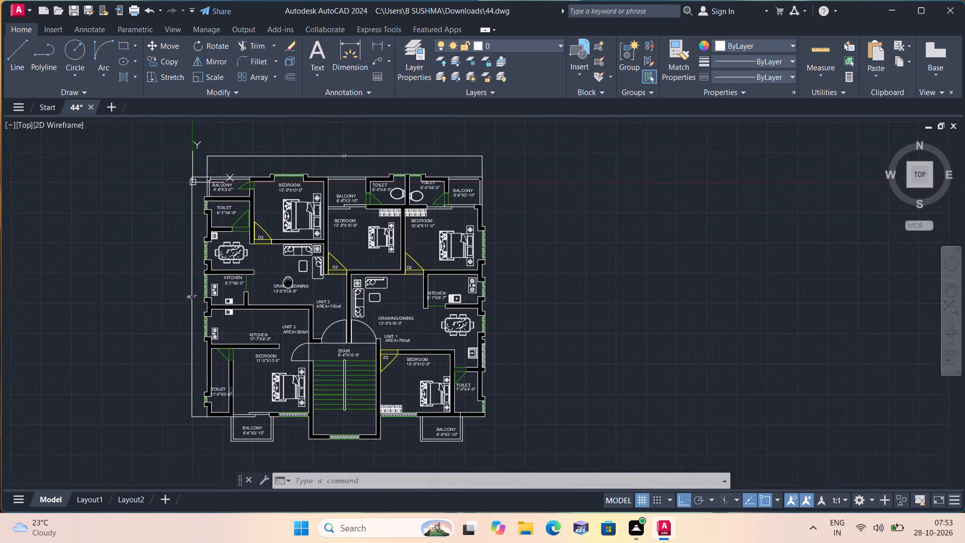
pyautogui.moveTo(249, 268); pyautogui.dragTo(176, 243, button='middle')
pyautogui.scroll(-1, 249, 268)
pyautogui.scroll(1, 247, 229)
pyautogui.moveTo(198, 237); pyautogui.dragTo(509, 270, button='middle')
pyautogui.scroll(1, 511, 268)
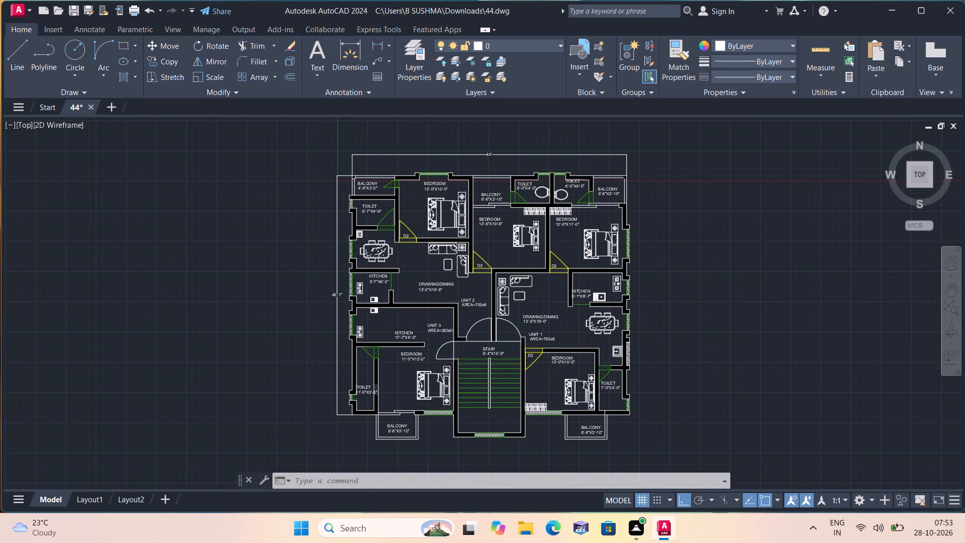
# Start a plot using the DWG To PDF.pc3 plotter and the ISO A4 (297.00 x 210.00 MM) paper size.
pyautogui.write('plot')
pyautogui.press('space')
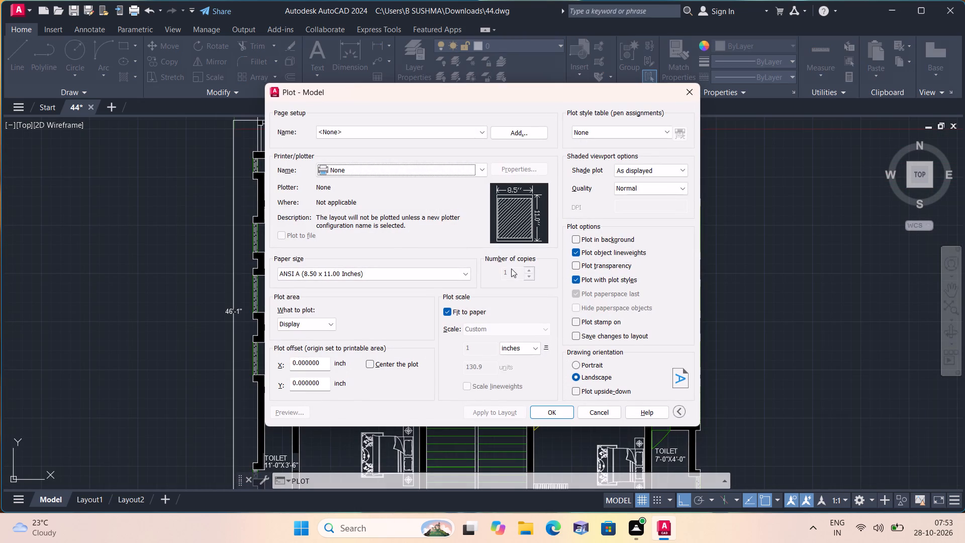
pyautogui.click(451, 169)
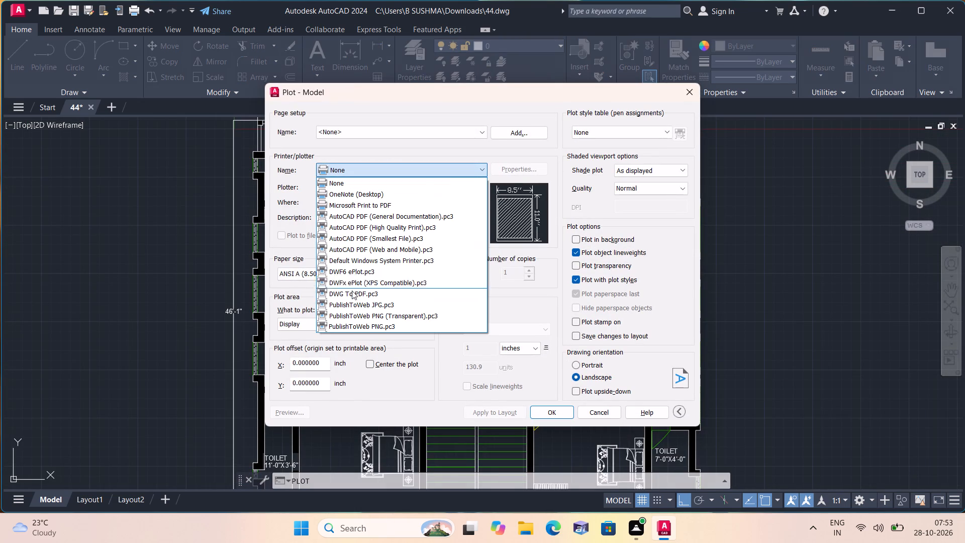
pyautogui.click(352, 296)
pyautogui.click(360, 275)
pyautogui.scroll(-7, 326, 324)
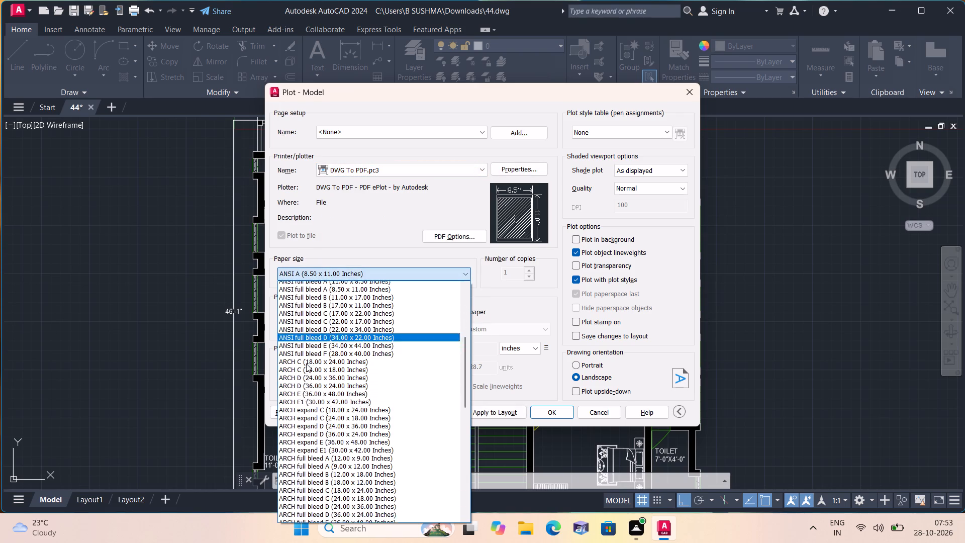
pyautogui.scroll(-10, 306, 364)
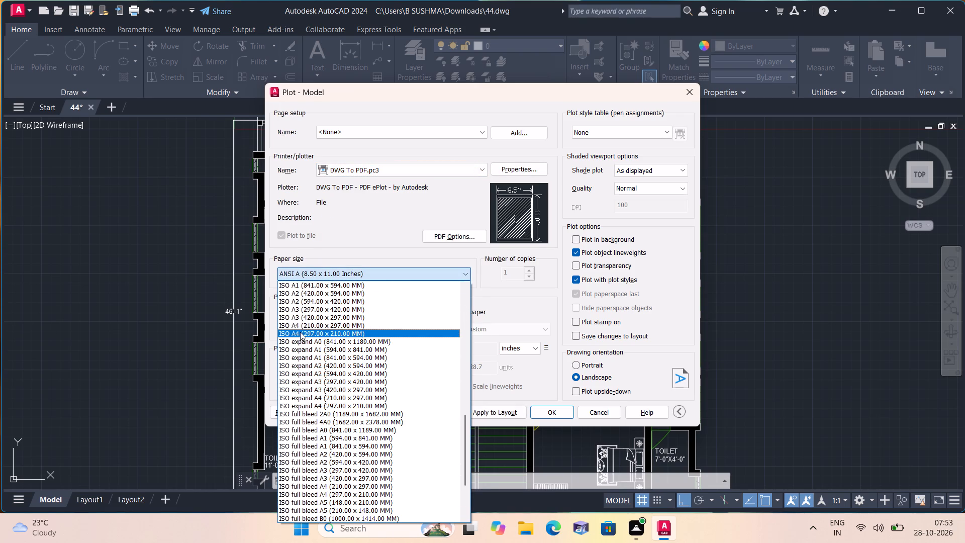
pyautogui.click(300, 332)
# Set the plot area to a window enclosing the whole floor plan with its dimensions, and center the plot.
pyautogui.click(310, 324)
pyautogui.click(313, 358)
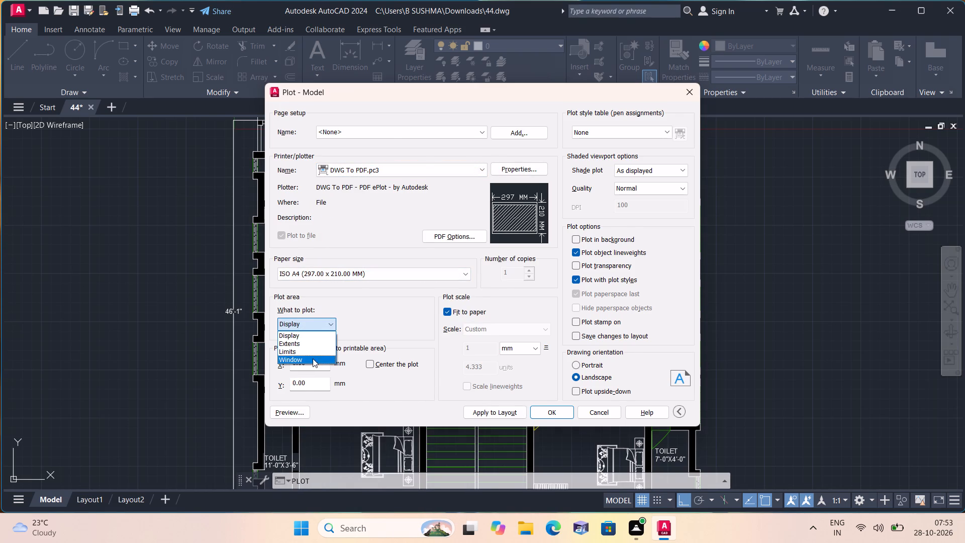
pyautogui.scroll(-1, 314, 357)
pyautogui.moveTo(344, 361); pyautogui.dragTo(348, 274, button='middle')
pyautogui.scroll(-1, 348, 274)
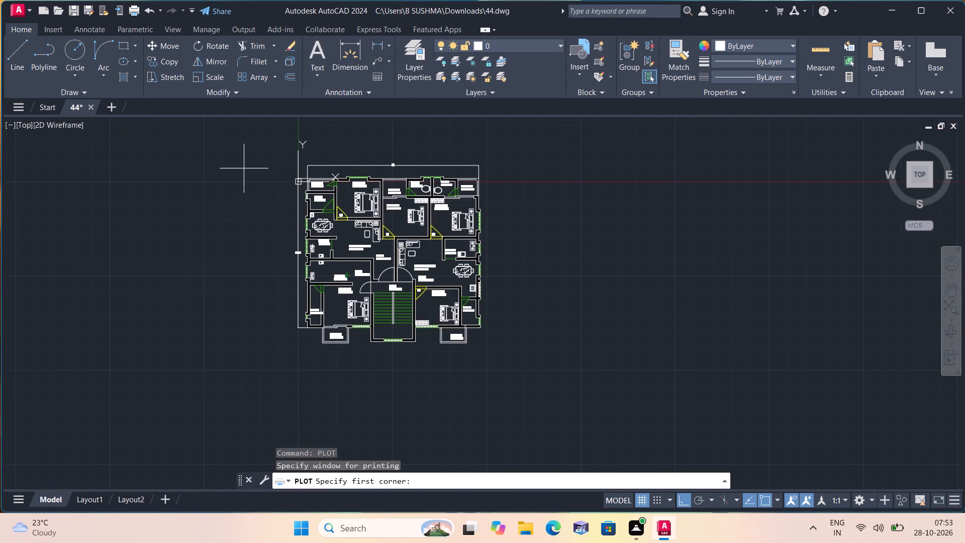
pyautogui.click(238, 154)
pyautogui.click(525, 374)
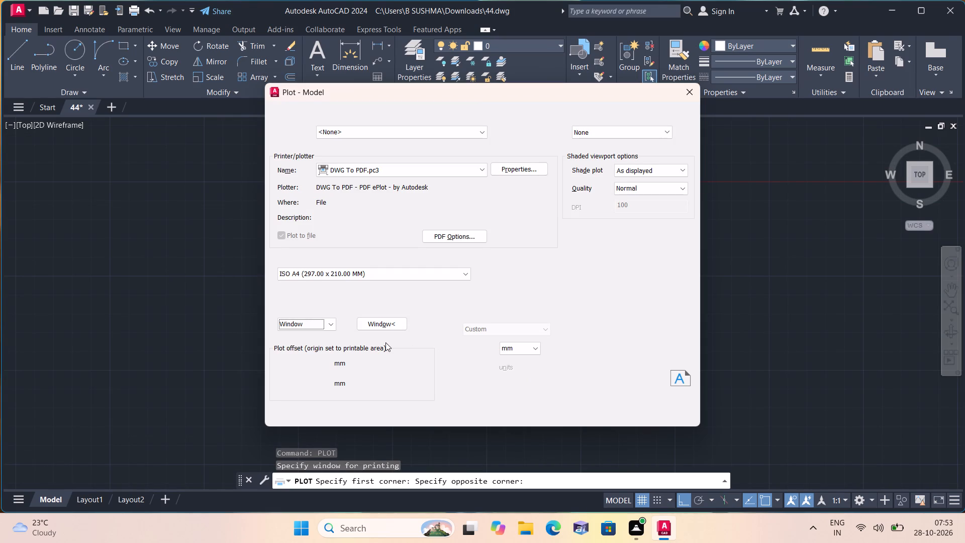
pyautogui.click(371, 363)
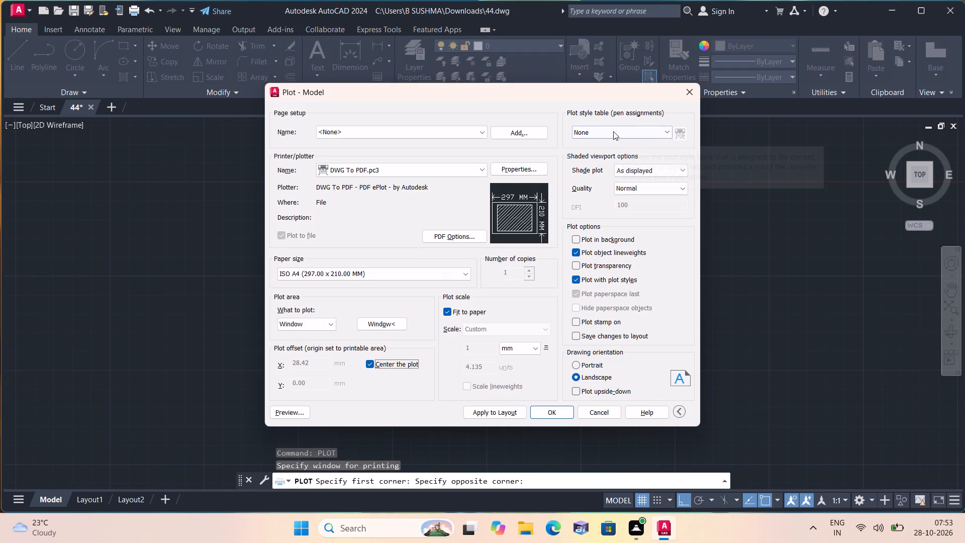
# Assign the acad.ctb plot style table to the plot and to all layouts.
pyautogui.click(613, 131)
pyautogui.click(586, 157)
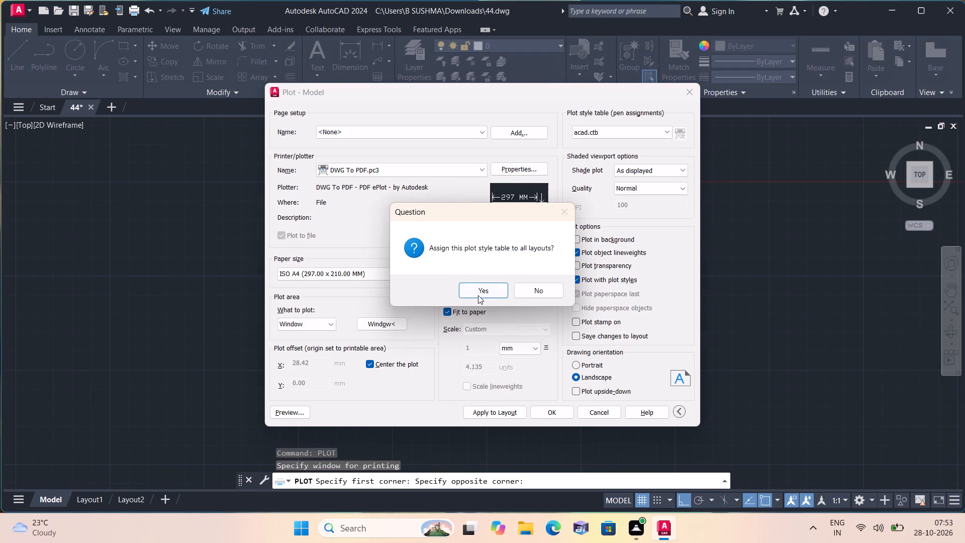
pyautogui.click(477, 291)
# Preview the plot and examine the rooms, labels, dimensions and placement of the floor plan on the sheet.
pyautogui.click(297, 414)
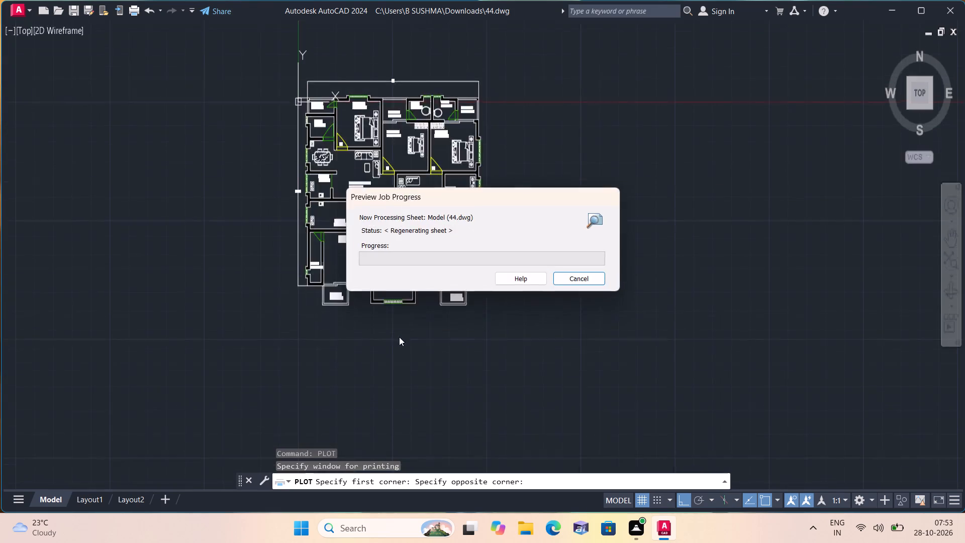
pyautogui.scroll(1, 510, 278)
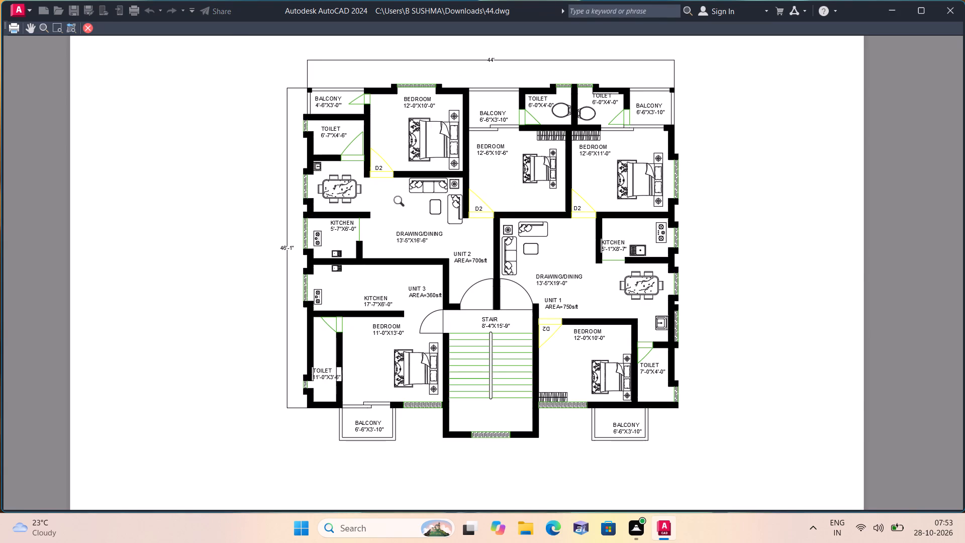
pyautogui.scroll(2, 355, 107)
pyautogui.moveTo(355, 106); pyautogui.dragTo(236, 202, button='middle')
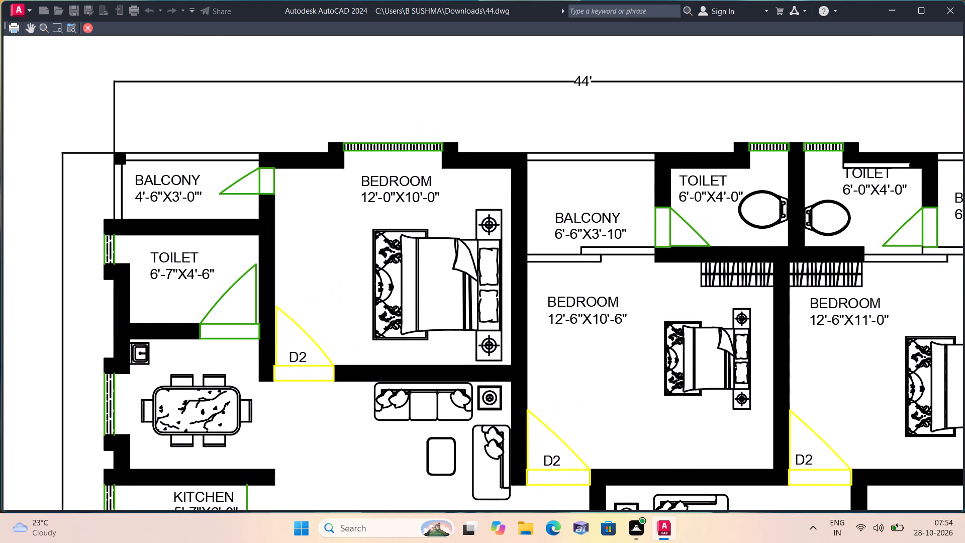
pyautogui.moveTo(411, 207); pyautogui.dragTo(399, 195, button='middle')
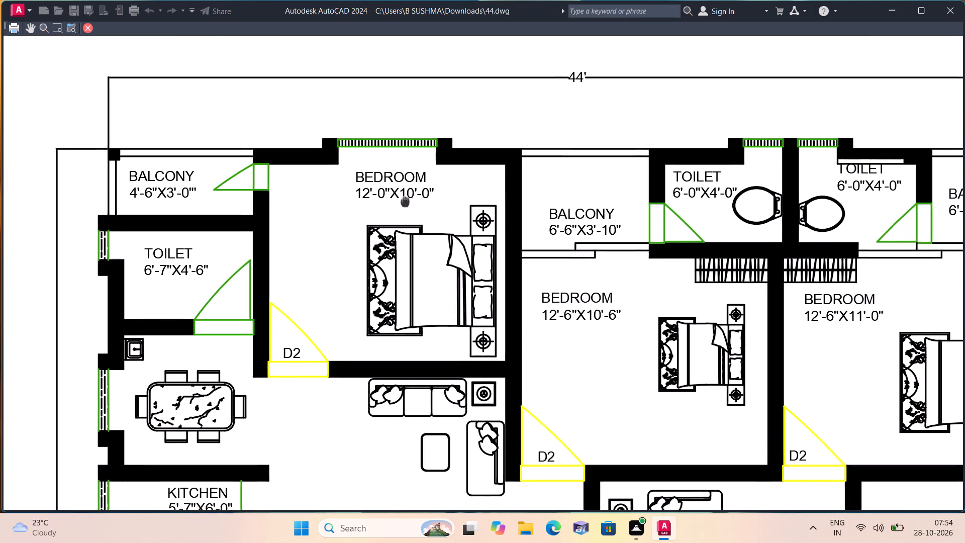
pyautogui.moveTo(399, 195); pyautogui.dragTo(387, 108, button='middle')
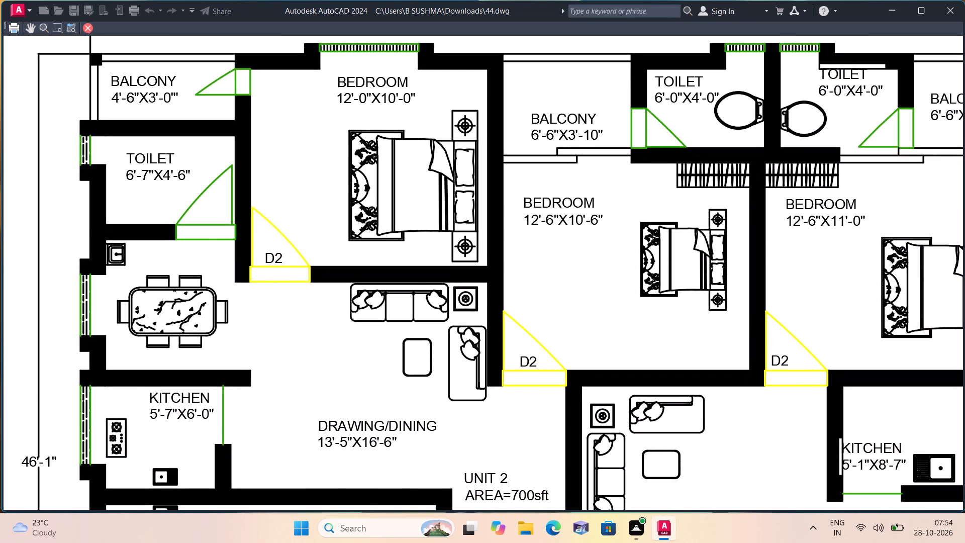
pyautogui.scroll(-1, 387, 108)
pyautogui.moveTo(385, 222); pyautogui.dragTo(373, 174, button='middle')
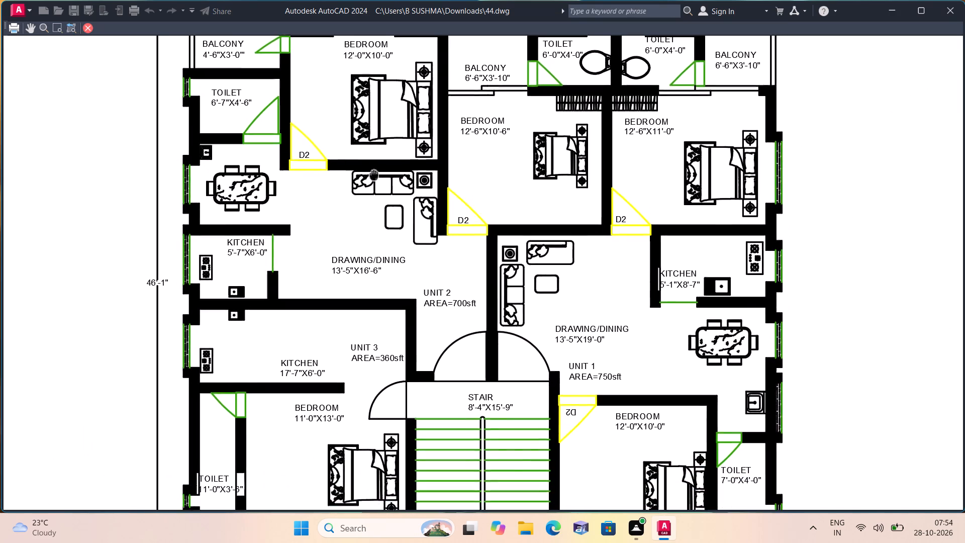
pyautogui.moveTo(373, 174); pyautogui.dragTo(371, 141, button='middle')
pyautogui.scroll(-1, 371, 142)
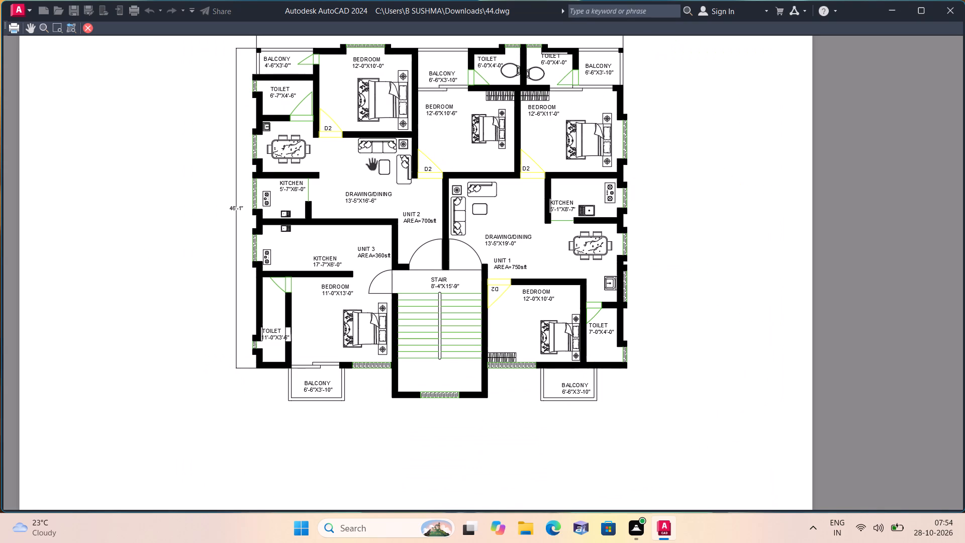
pyautogui.moveTo(387, 213); pyautogui.dragTo(387, 212, button='middle')
pyautogui.moveTo(387, 212); pyautogui.dragTo(369, 169, button='middle')
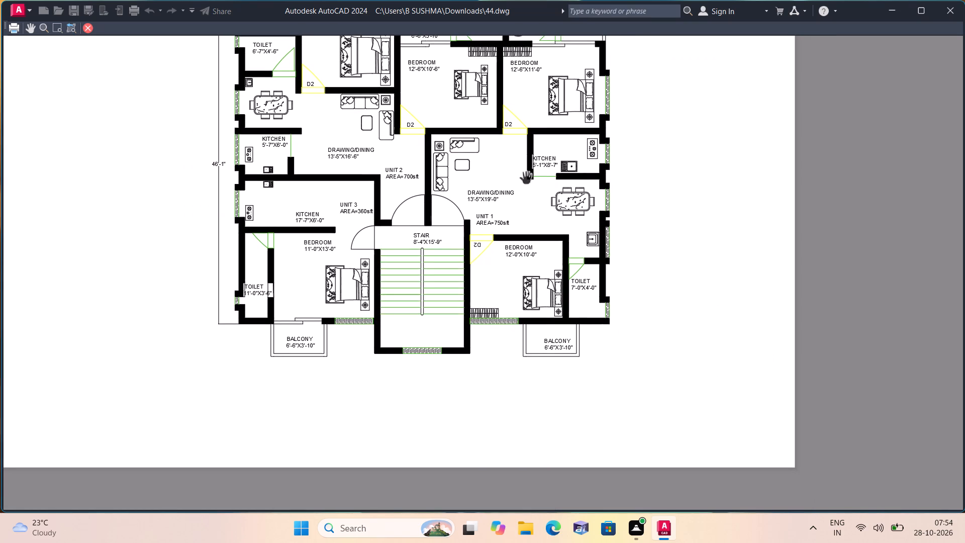
pyautogui.moveTo(530, 178); pyautogui.dragTo(486, 243, button='middle')
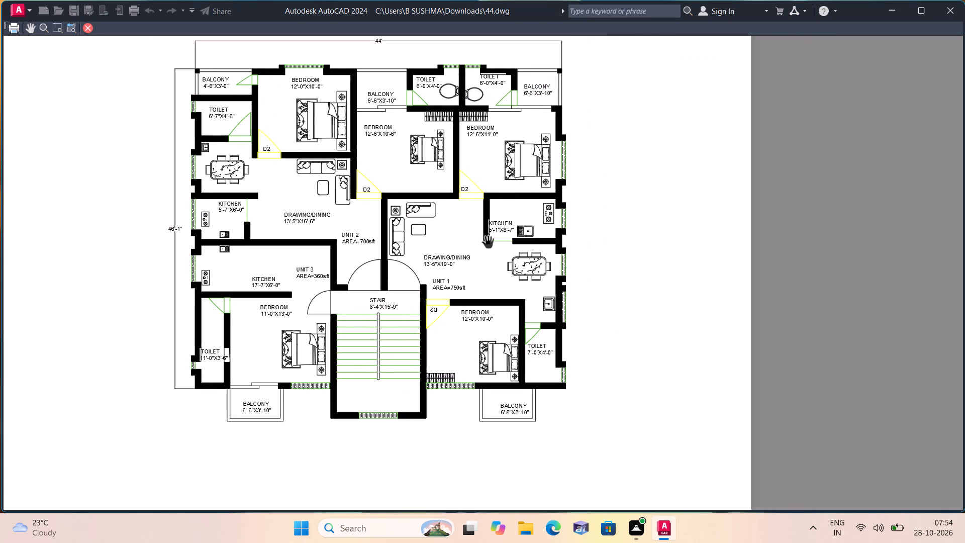
pyautogui.moveTo(576, 224); pyautogui.dragTo(571, 229, button='middle')
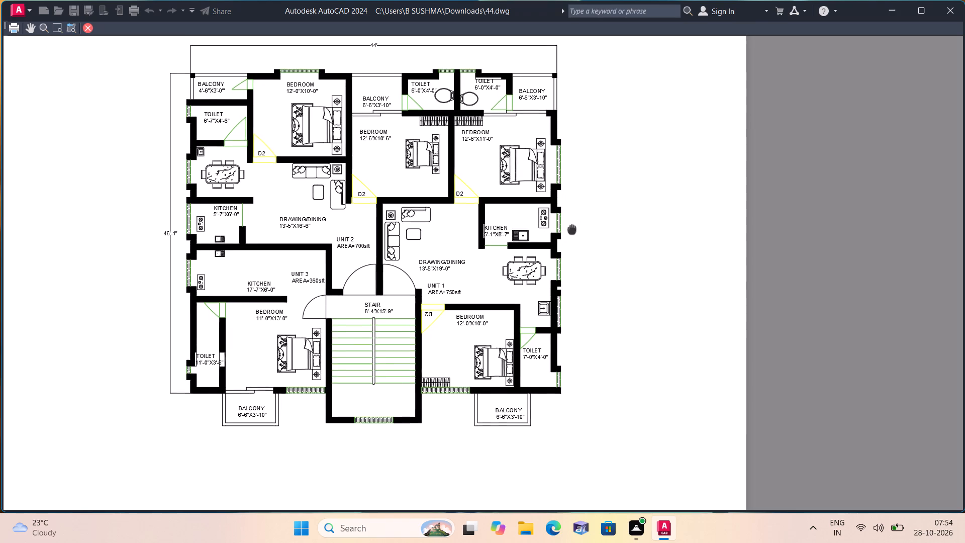
pyautogui.moveTo(571, 229); pyautogui.dragTo(566, 238, button='middle')
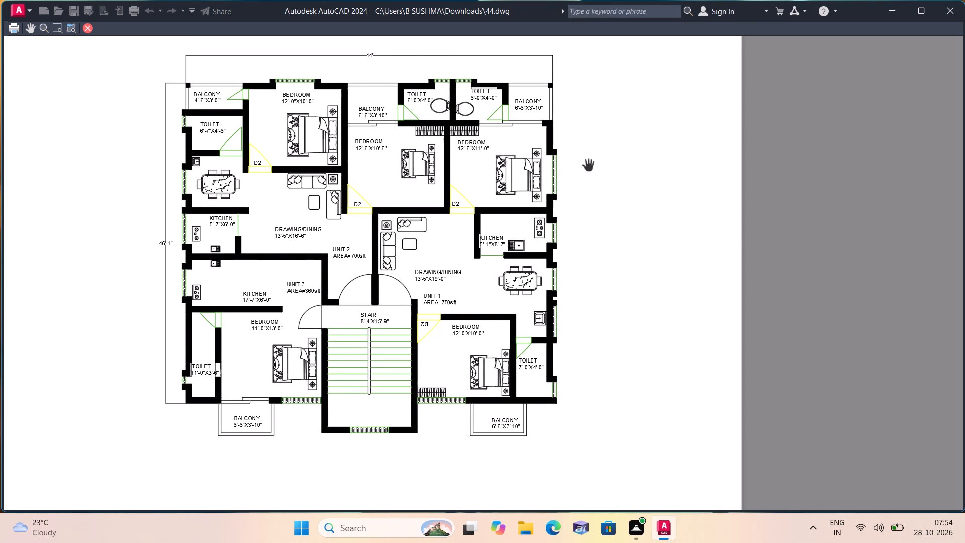
pyautogui.scroll(1, 588, 165)
pyautogui.moveTo(585, 165); pyautogui.dragTo(540, 214, button='middle')
pyautogui.scroll(-1, 540, 214)
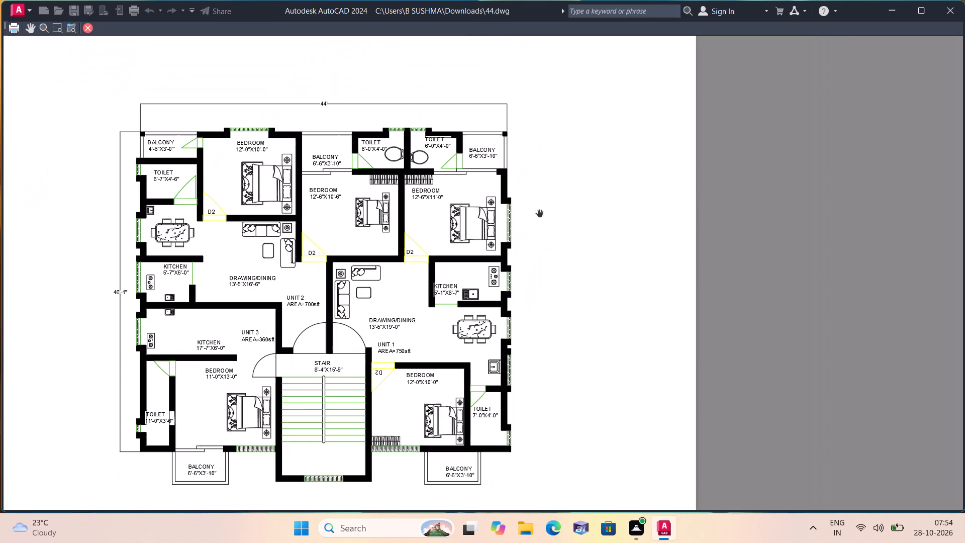
pyautogui.scroll(-1, 540, 214)
pyautogui.rightClick(580, 208)
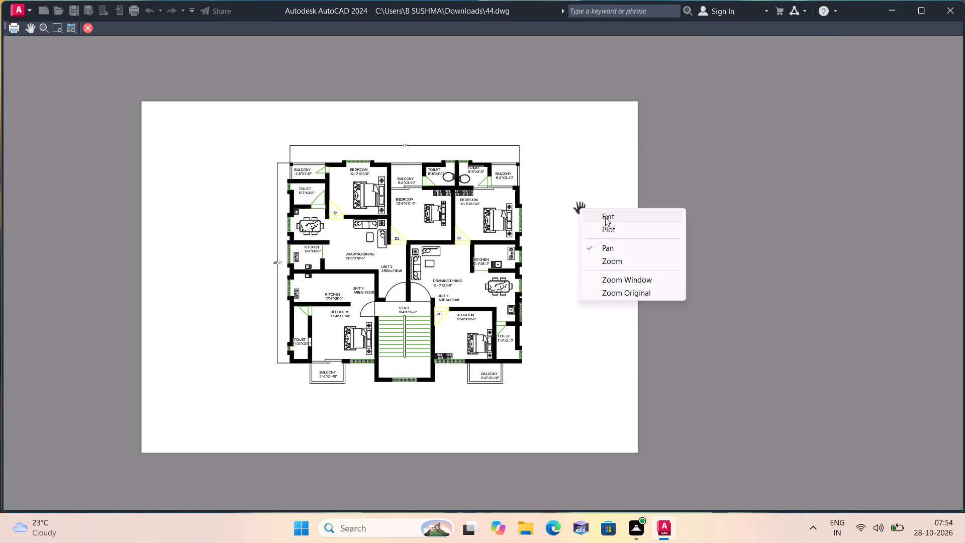
pyautogui.click(606, 217)
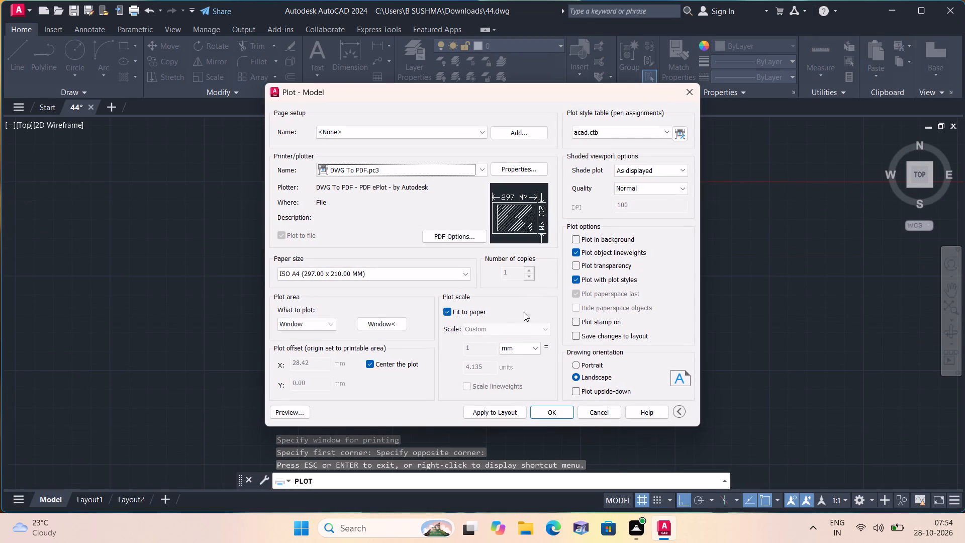
# Apply the plot settings to the layout and plot the floor plan to 44-Model.pdf in the Documents folder.
pyautogui.click(509, 413)
pyautogui.click(548, 409)
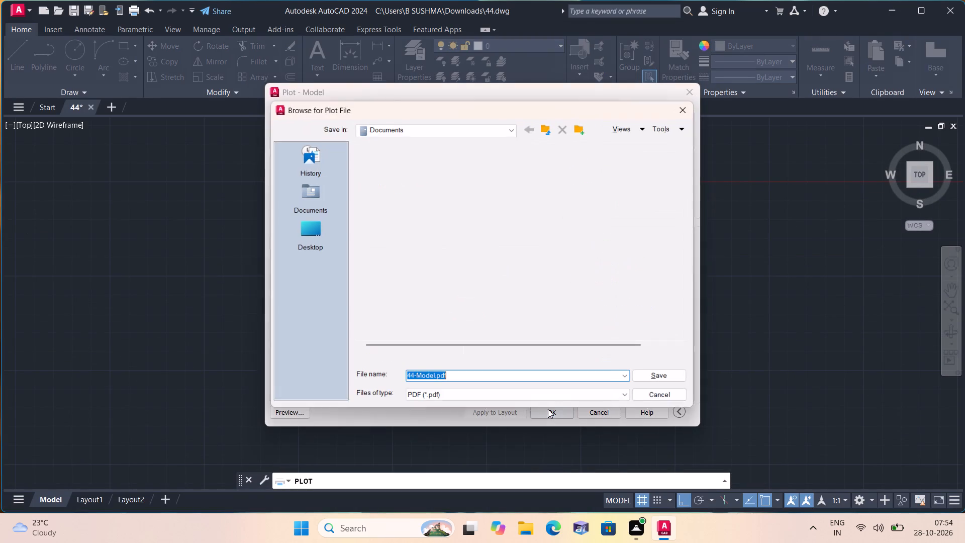
pyautogui.click(665, 377)
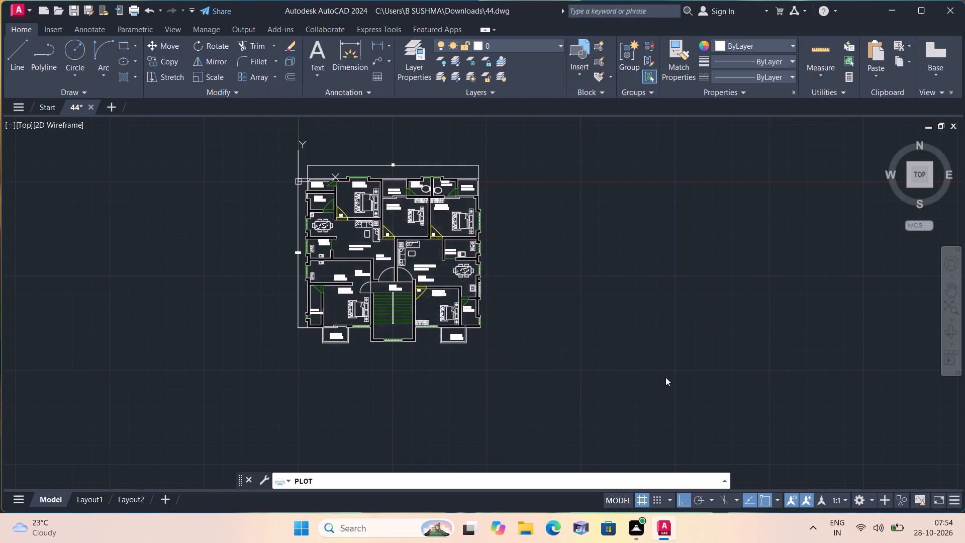
pyautogui.click(694, 338)
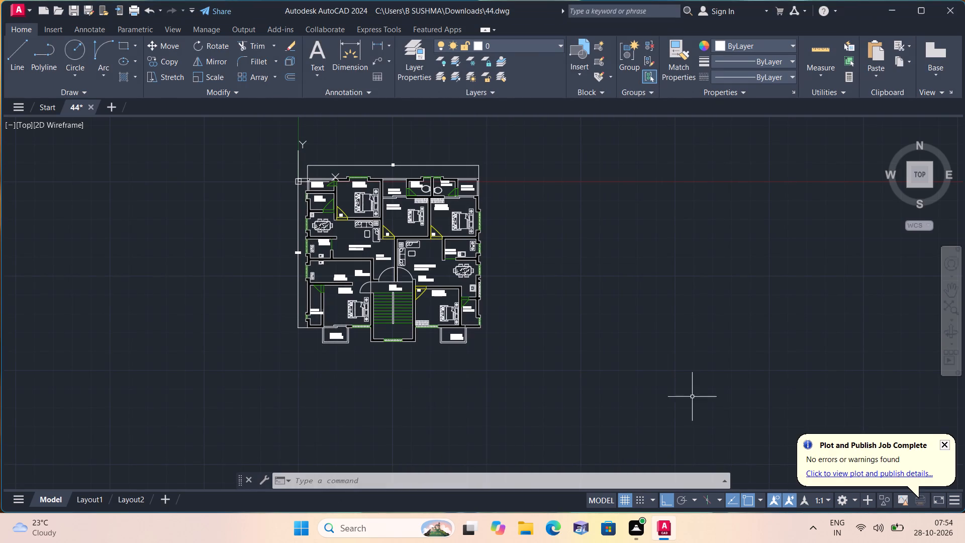
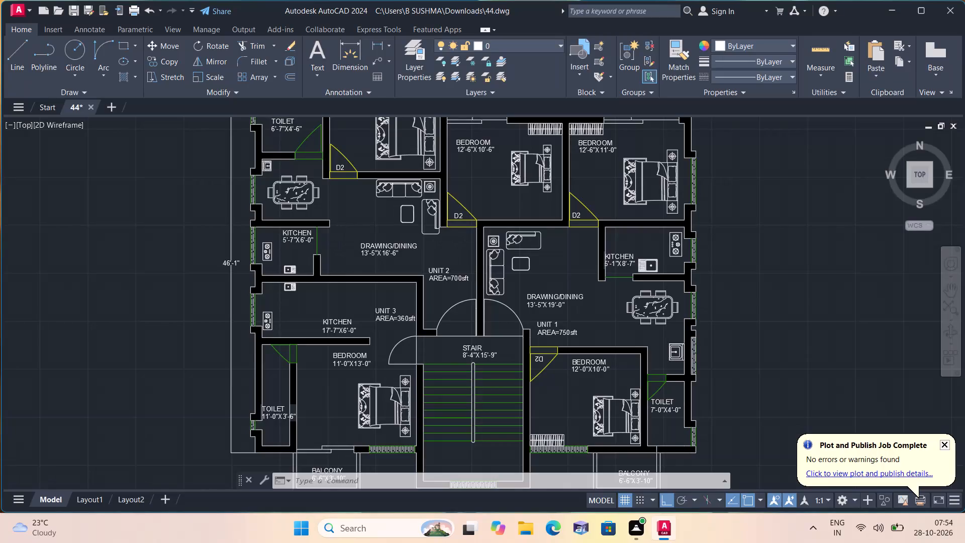
# Examine the kitchens, living areas and unit layouts of the plotted floor plan for details still missing.
pyautogui.scroll(1, 509, 251)
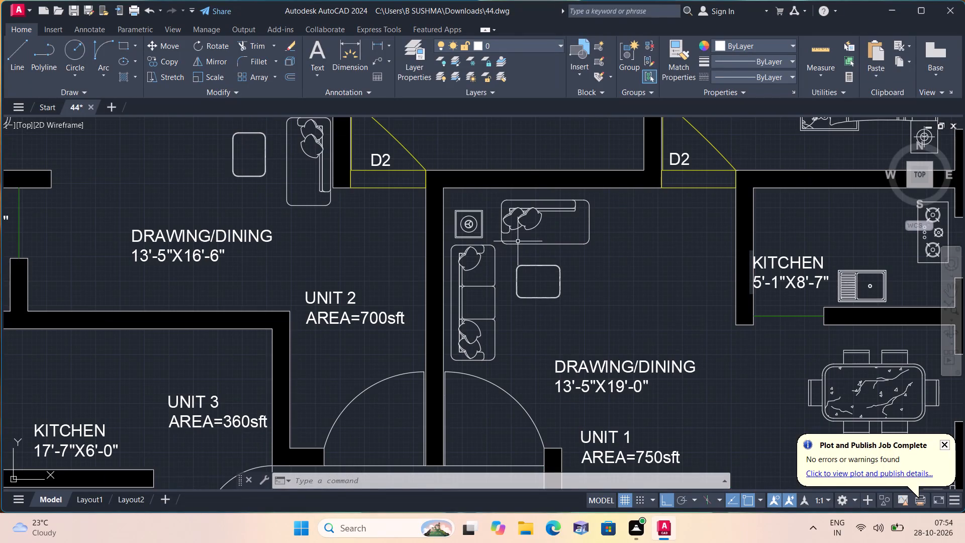
pyautogui.scroll(1, 511, 251)
pyautogui.scroll(-1, 502, 194)
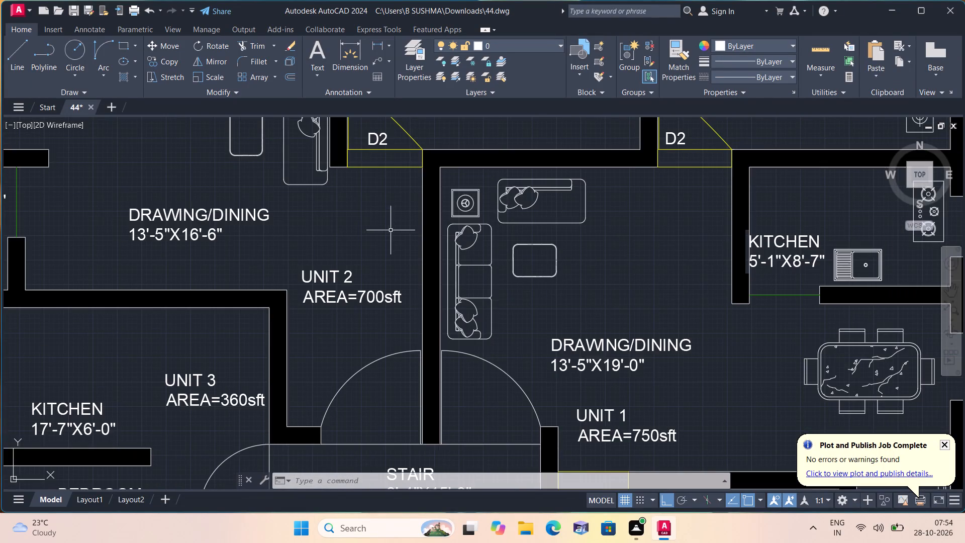
pyautogui.scroll(-1, 390, 230)
pyautogui.moveTo(387, 230); pyautogui.dragTo(345, 195, button='middle')
pyautogui.scroll(-2, 345, 195)
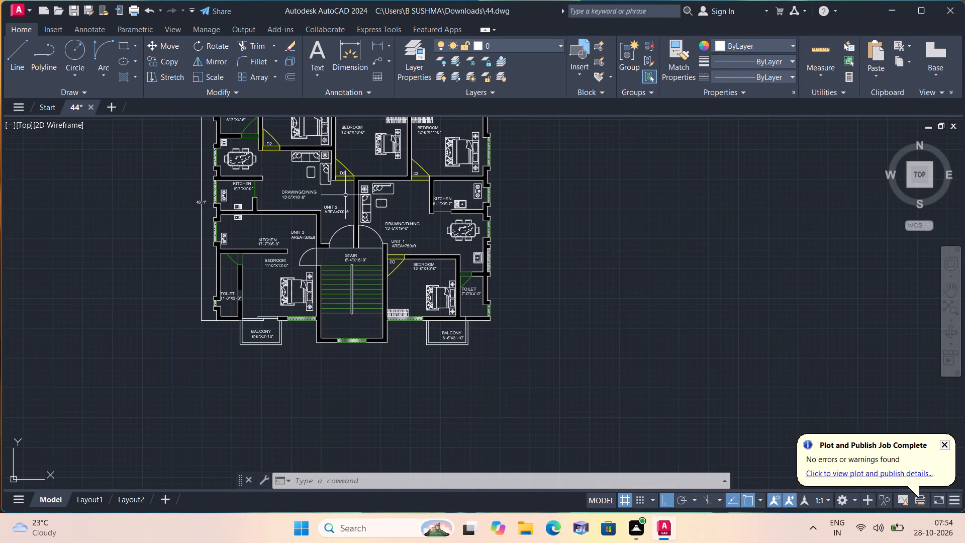
pyautogui.scroll(-2, 345, 195)
pyautogui.scroll(1, 345, 195)
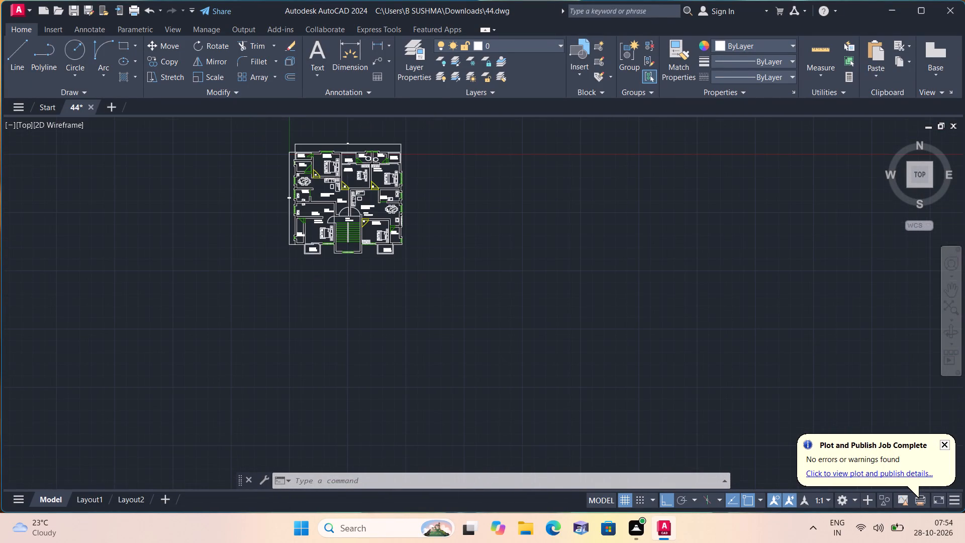
pyautogui.scroll(2, 345, 195)
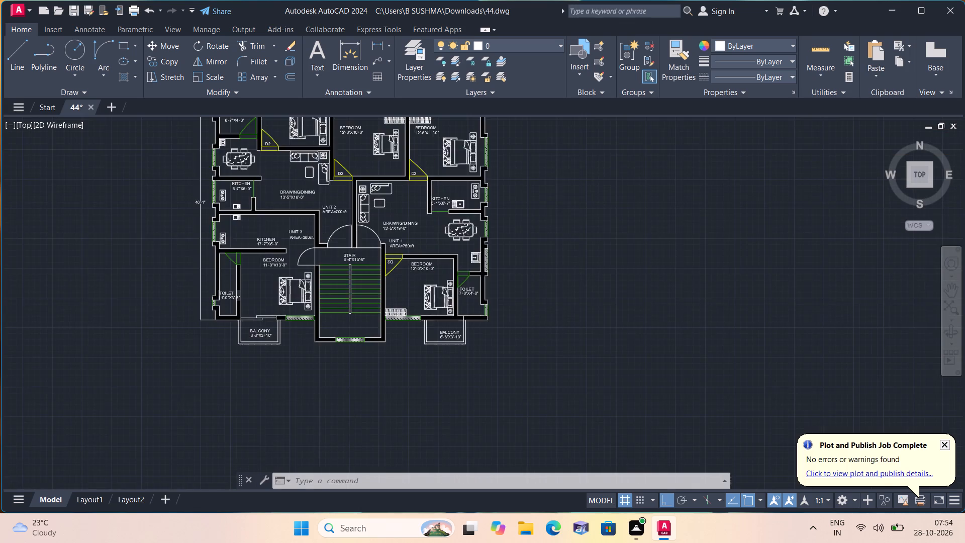
pyautogui.scroll(1, 284, 197)
pyautogui.moveTo(222, 216); pyautogui.dragTo(323, 274, button='middle')
pyautogui.scroll(1, 327, 268)
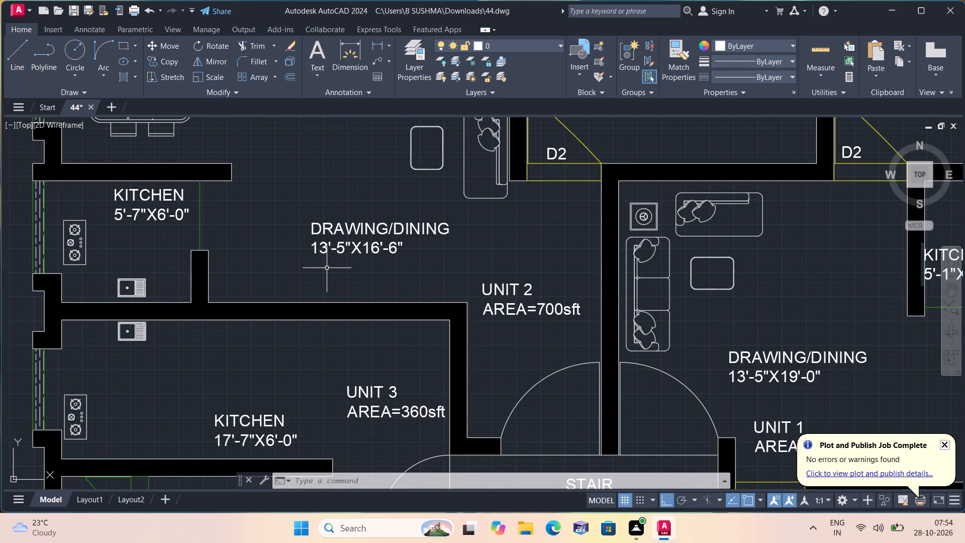
# Draw an L-shaped counter line in the 5'-7"X6'-0" kitchen, around the stove and sink from the upper wall to the short partition.
pyautogui.scroll(-1, 327, 268)
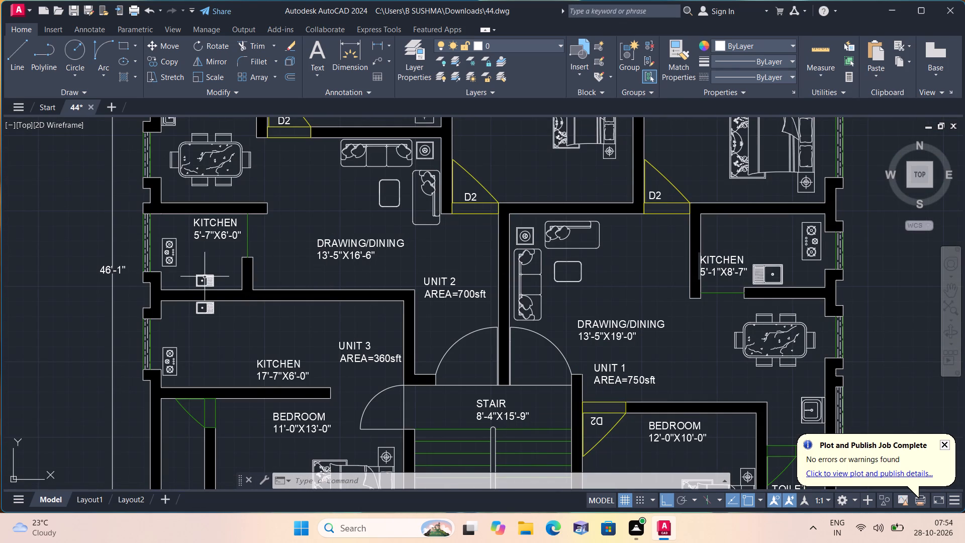
pyautogui.moveTo(213, 274); pyautogui.dragTo(240, 226, button='middle')
pyautogui.scroll(1, 179, 220)
pyautogui.moveTo(177, 220); pyautogui.dragTo(269, 288, button='middle')
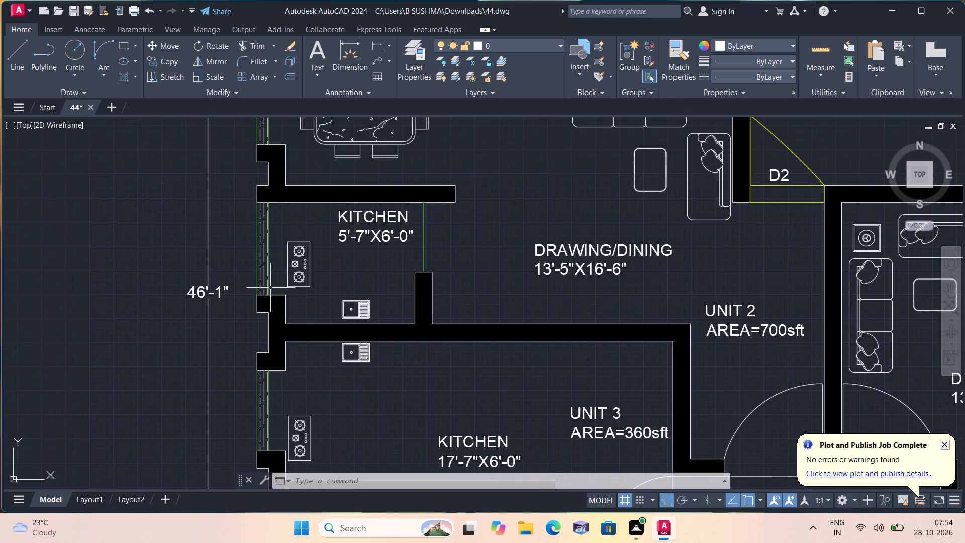
pyautogui.press('l')
pyautogui.press('space')
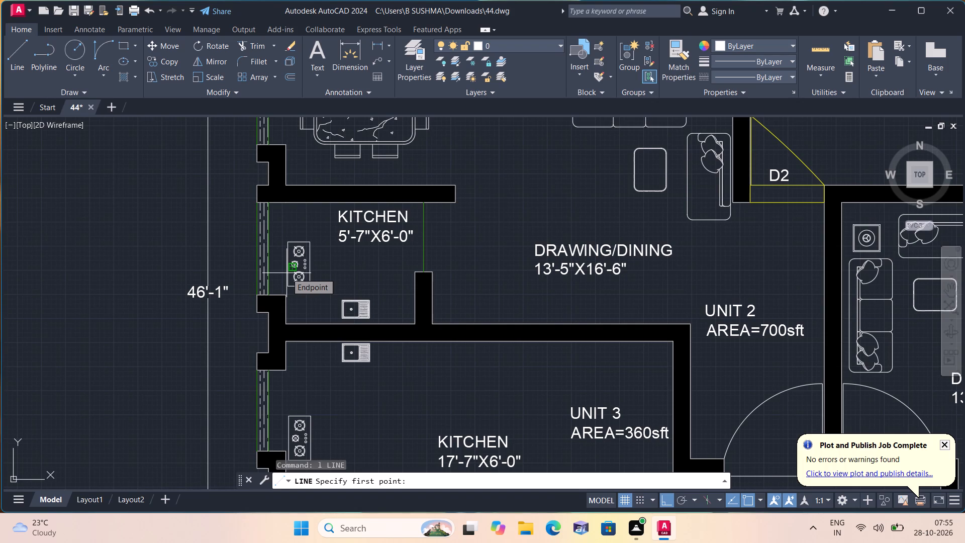
pyautogui.scroll(1, 299, 233)
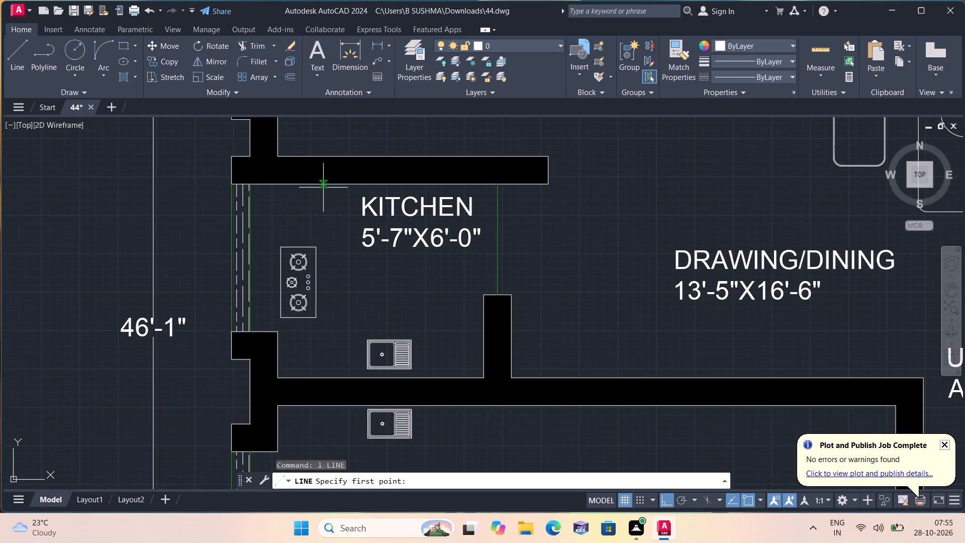
pyautogui.click(323, 188)
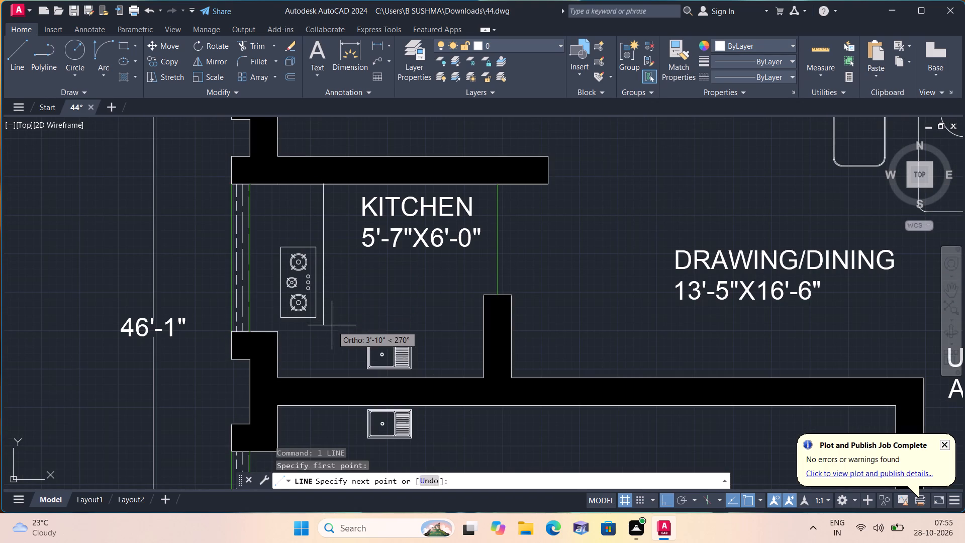
pyautogui.click(333, 333)
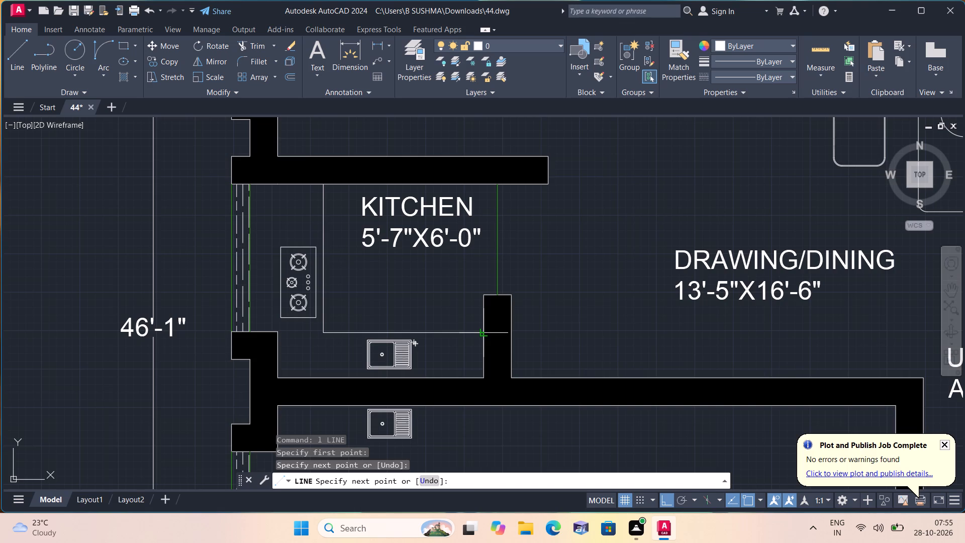
pyautogui.click(486, 332)
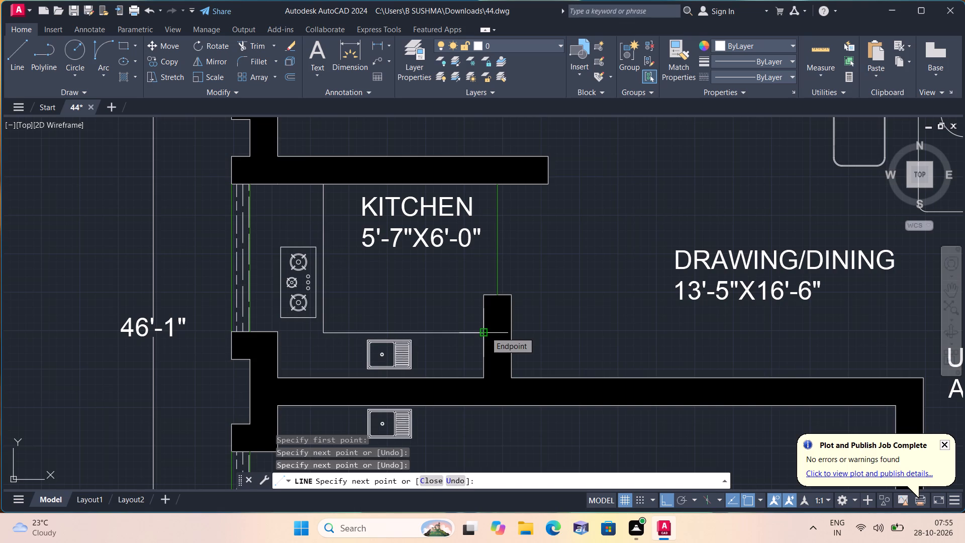
pyautogui.press('Escape')
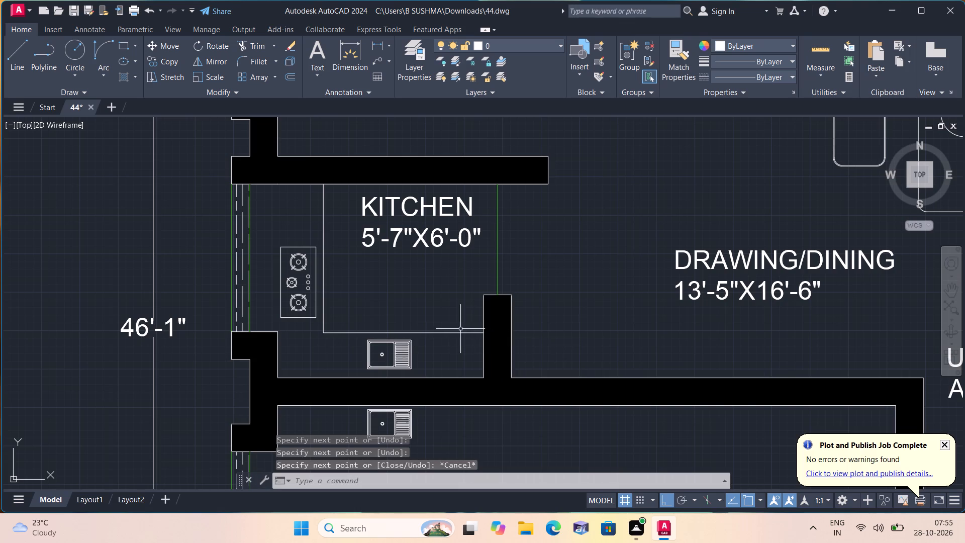
# Draw a stepped counter line in Unit 3's 17'-7"X6'-0" kitchen, from the lower wall past the stove and around the sink to the upper wall.
pyautogui.scroll(-1, 403, 308)
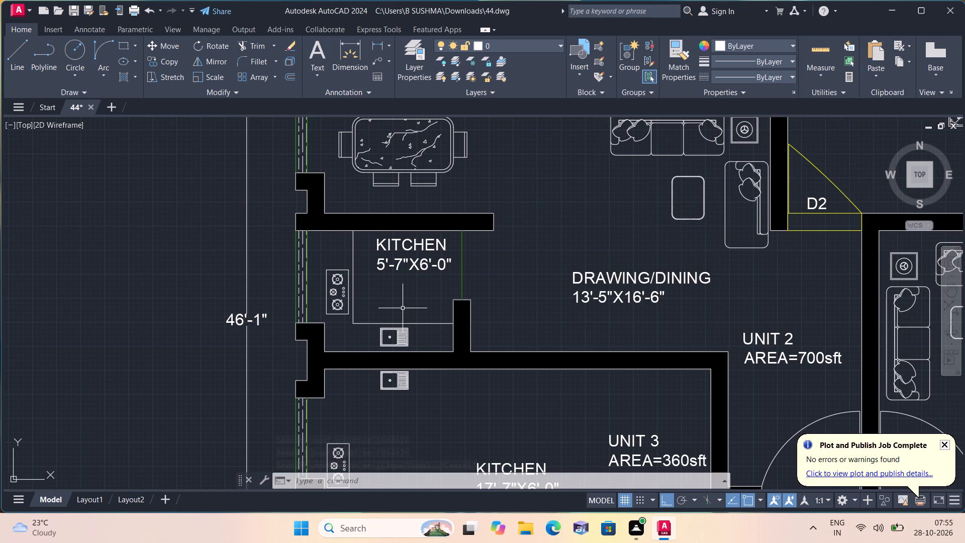
pyautogui.moveTo(553, 278); pyautogui.dragTo(251, 387, button='middle')
pyautogui.scroll(-1, 249, 384)
pyautogui.moveTo(148, 284); pyautogui.dragTo(167, 298, button='middle')
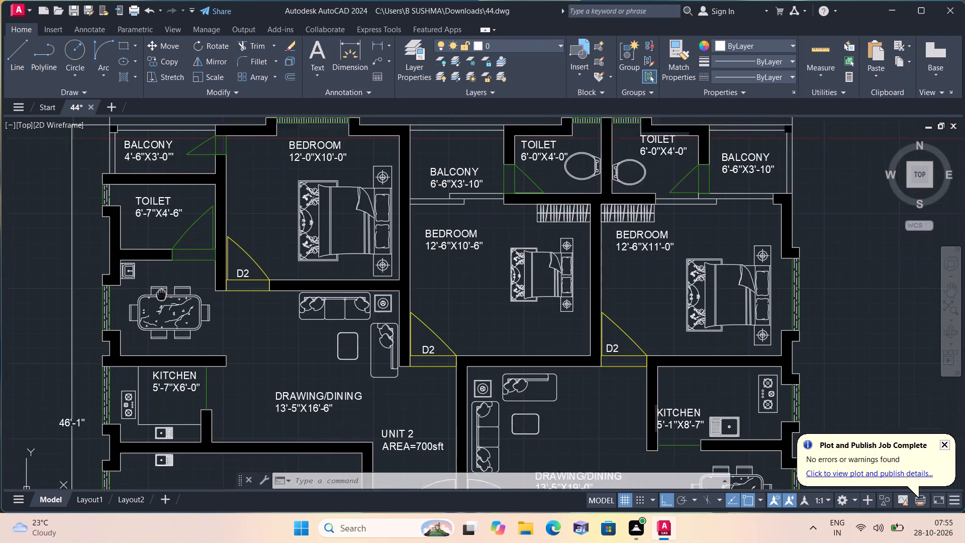
pyautogui.moveTo(167, 298); pyautogui.dragTo(367, 425, button='middle')
pyautogui.moveTo(369, 419); pyautogui.dragTo(320, 231, button='middle')
pyautogui.moveTo(336, 379); pyautogui.dragTo(355, 254, button='middle')
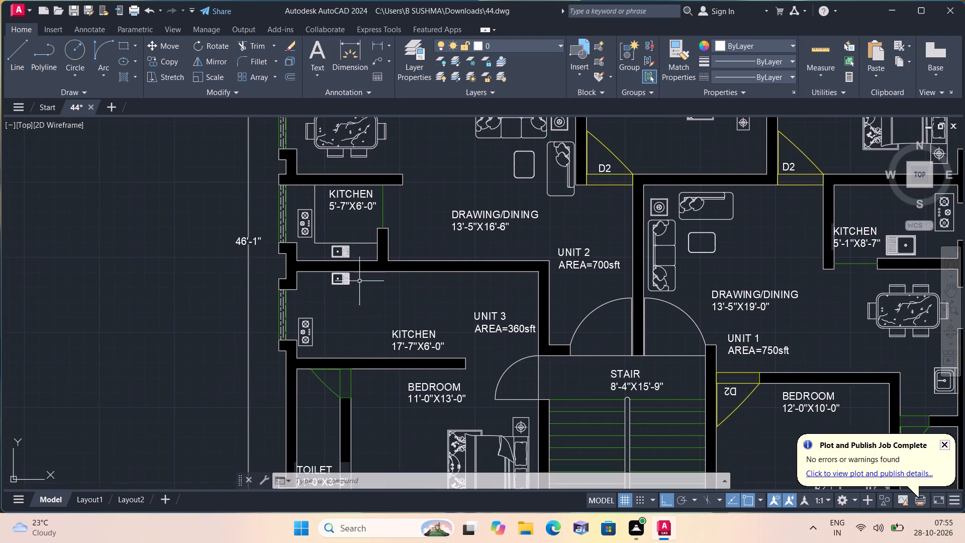
pyautogui.moveTo(352, 326); pyautogui.dragTo(368, 258, button='middle')
pyautogui.press('l')
pyautogui.scroll(1, 337, 275)
pyautogui.press('space')
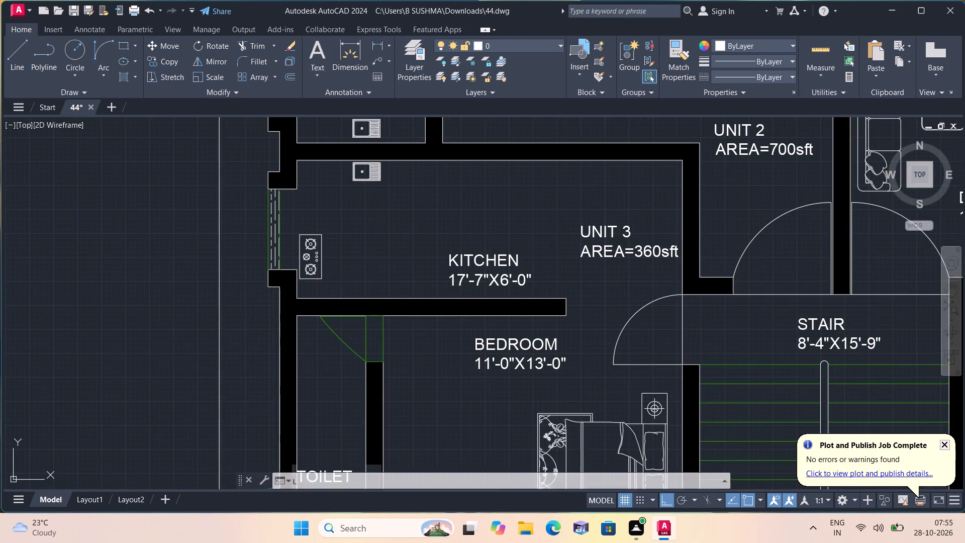
pyautogui.click(328, 300)
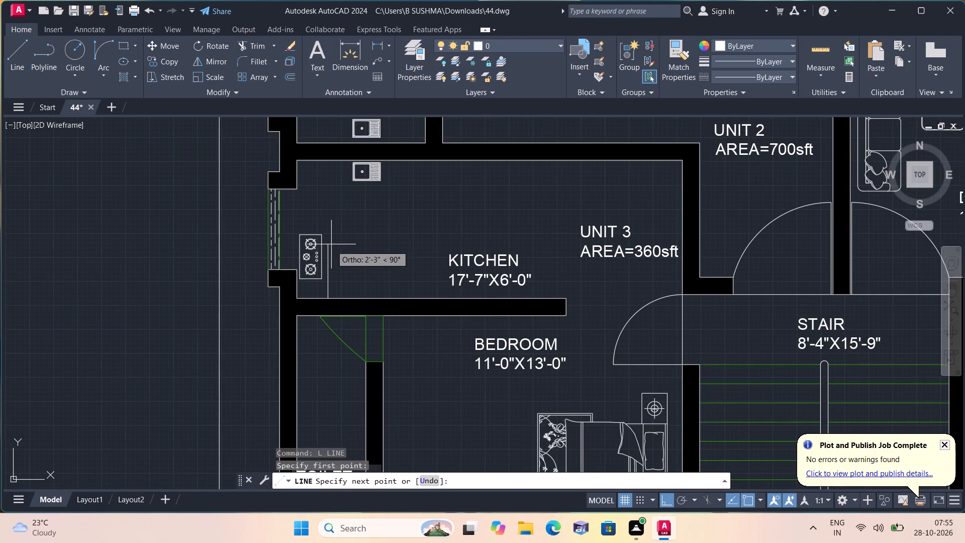
pyautogui.click(340, 193)
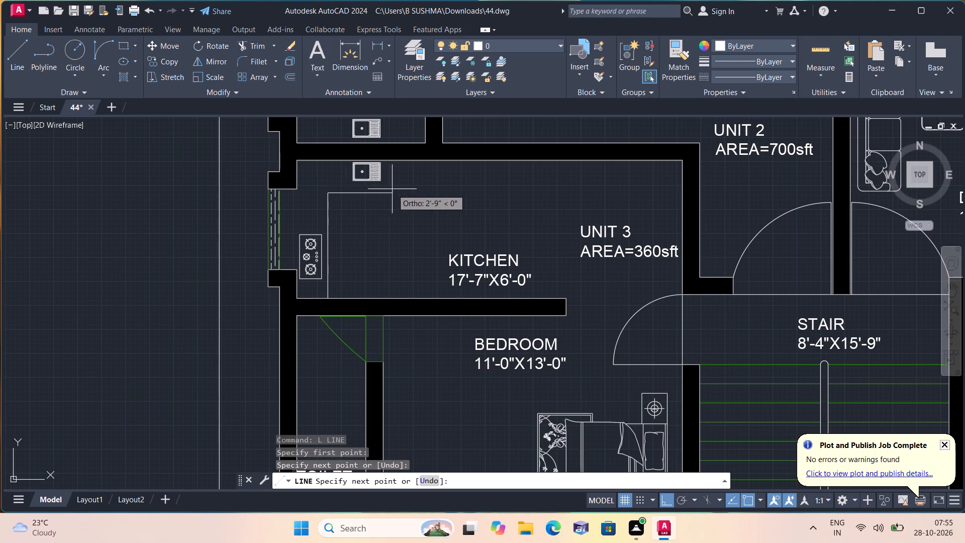
pyautogui.click(411, 188)
pyautogui.click(415, 161)
pyautogui.press('space')
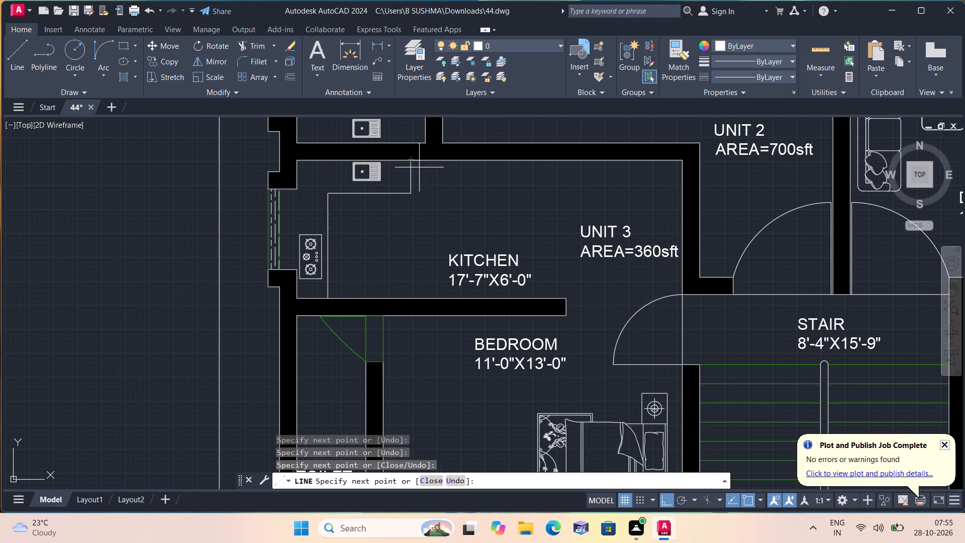
# Draw a stepped counter line in Unit 1's 5'-1"X8'-7" kitchen, from the lower wall around the sink and past the stove to the upper wall.
pyautogui.moveTo(469, 247); pyautogui.dragTo(344, 309, button='middle')
pyautogui.scroll(-1, 455, 248)
pyautogui.scroll(-1, 509, 284)
pyautogui.scroll(-1, 584, 302)
pyautogui.scroll(1, 661, 290)
pyautogui.moveTo(407, 315); pyautogui.dragTo(400, 333, button='middle')
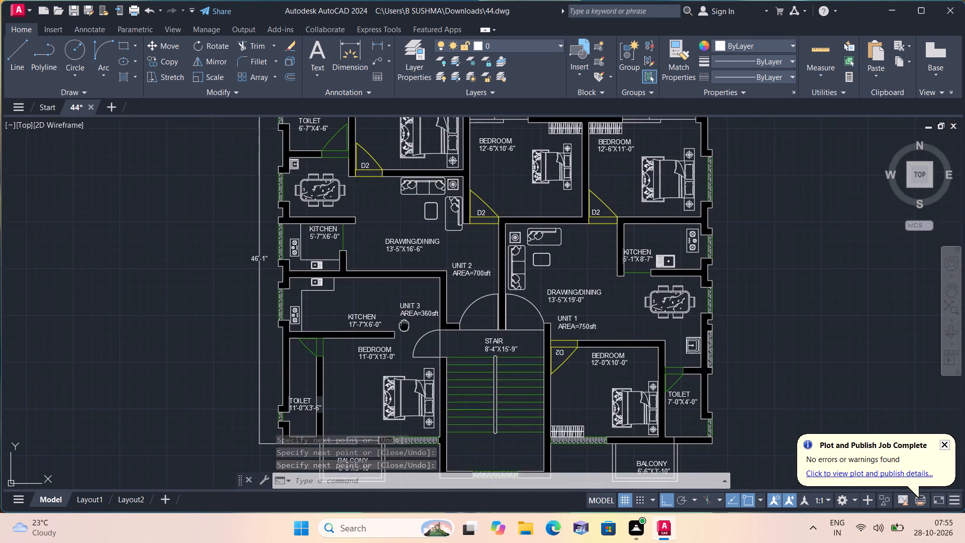
pyautogui.moveTo(400, 333); pyautogui.dragTo(276, 268, button='middle')
pyautogui.scroll(3, 539, 198)
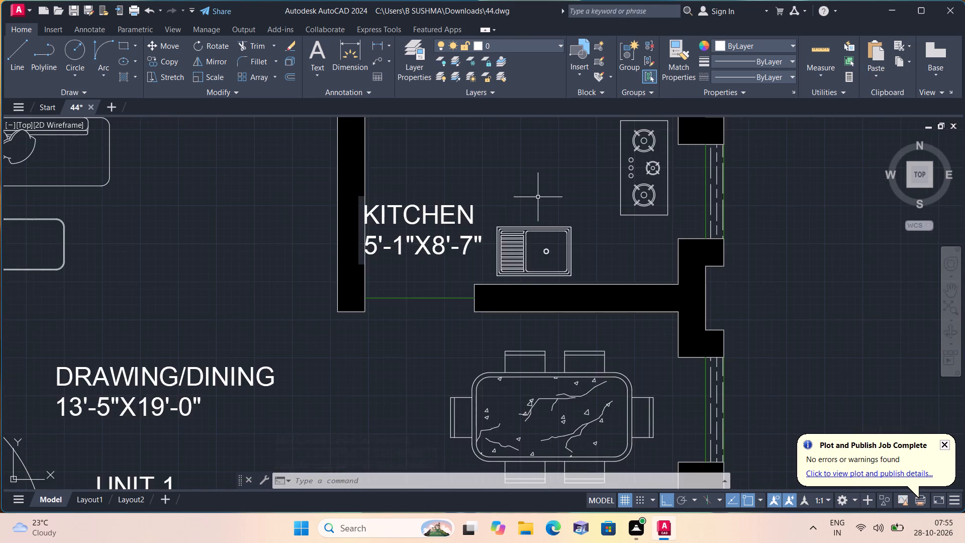
pyautogui.scroll(2, 473, 213)
pyautogui.press('space')
pyautogui.click(510, 394)
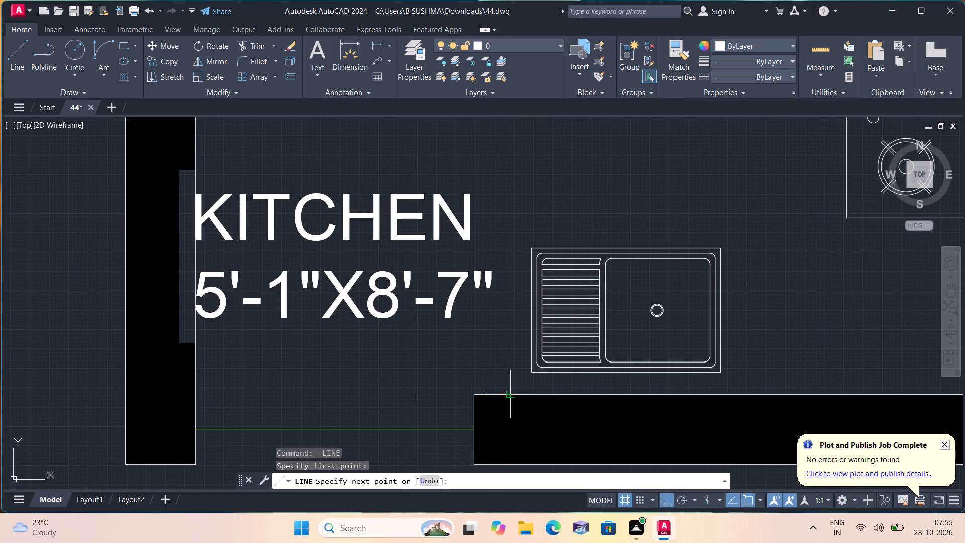
pyautogui.click(524, 238)
pyautogui.moveTo(722, 224); pyautogui.dragTo(623, 297, button='middle')
pyautogui.scroll(-1, 721, 224)
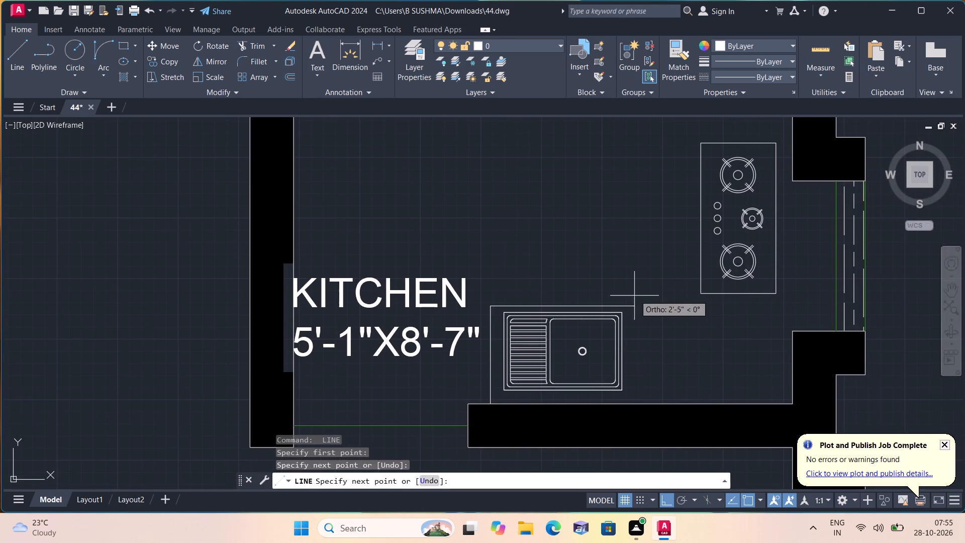
pyautogui.click(682, 287)
pyautogui.moveTo(670, 209); pyautogui.dragTo(642, 321, button='middle')
pyautogui.scroll(-1, 670, 209)
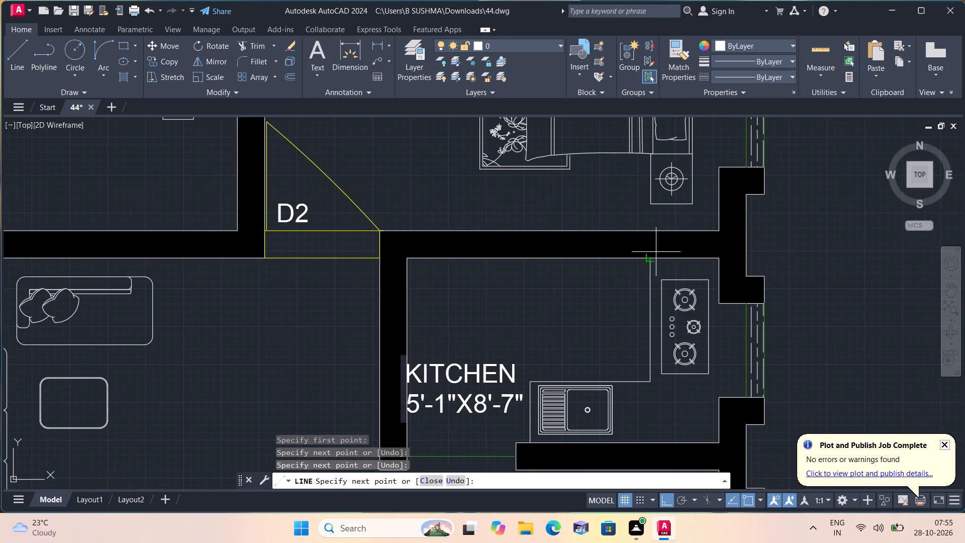
pyautogui.click(655, 256)
pyautogui.press('space')
# Move the bed with its side tables in the 12'-6"X10'-6" bedroom closer to the wall shared with the 12'-6"X11'-0" bedroom.
pyautogui.scroll(-1, 647, 284)
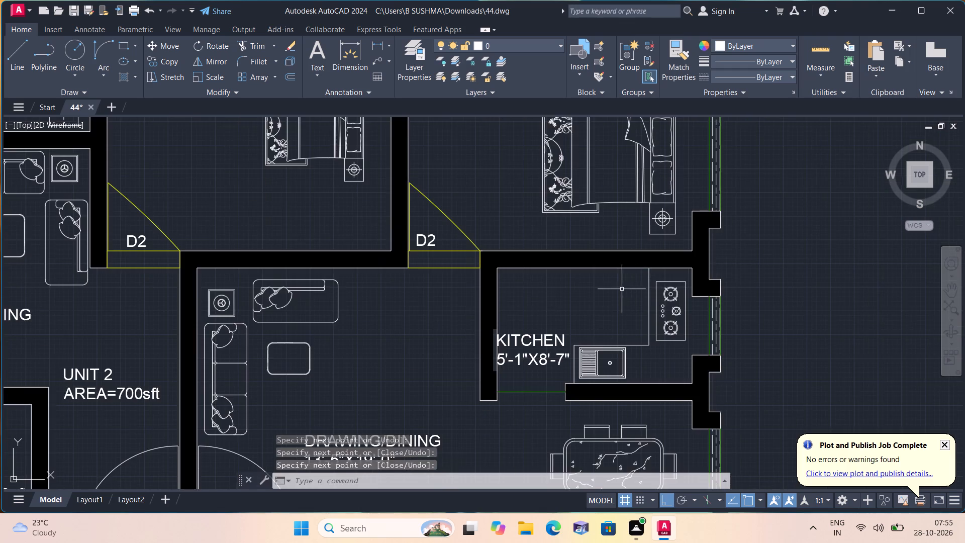
pyautogui.moveTo(610, 287); pyautogui.dragTo(532, 238, button='middle')
pyautogui.scroll(-1, 532, 238)
pyautogui.scroll(-2, 322, 239)
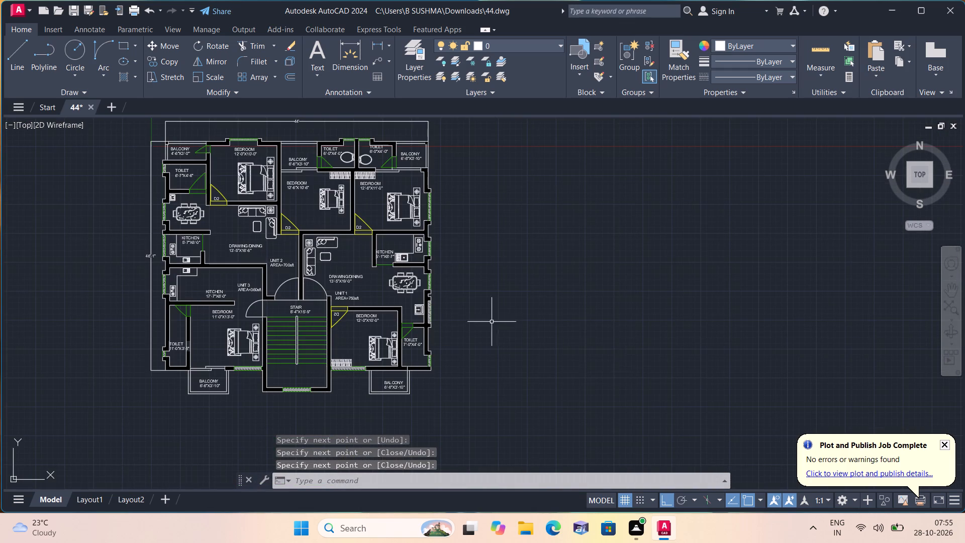
pyautogui.scroll(-1, 584, 344)
pyautogui.scroll(1, 502, 313)
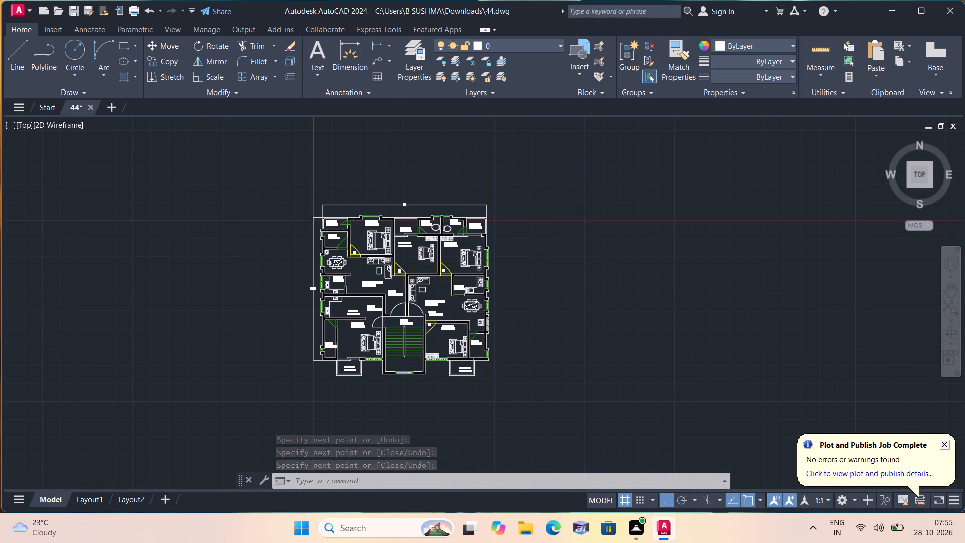
pyautogui.scroll(-1, 502, 313)
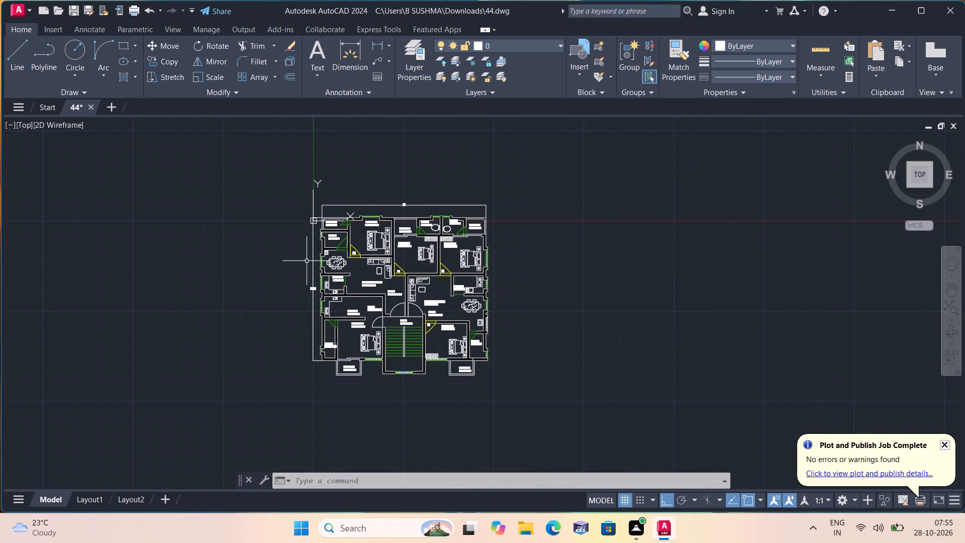
pyautogui.scroll(4, 412, 262)
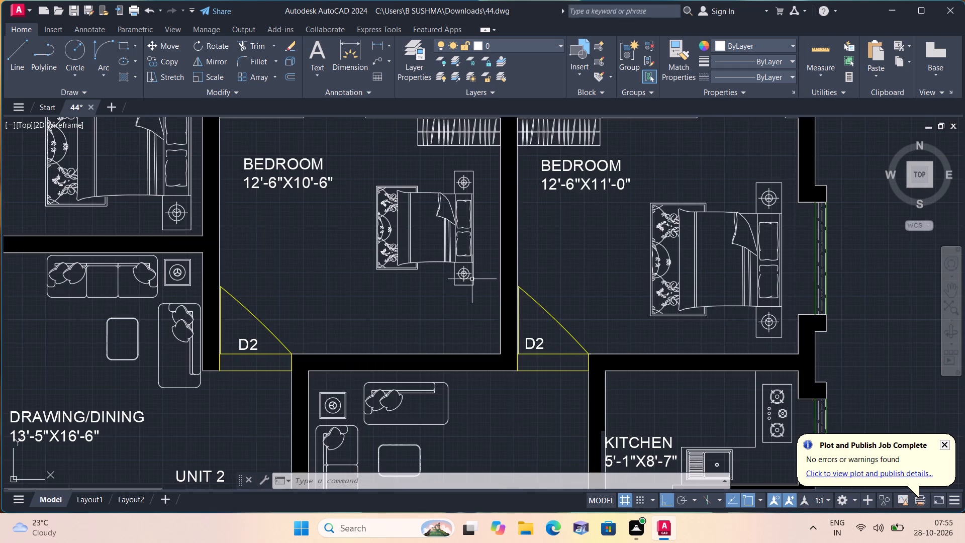
pyautogui.click(480, 297)
pyautogui.click(367, 167)
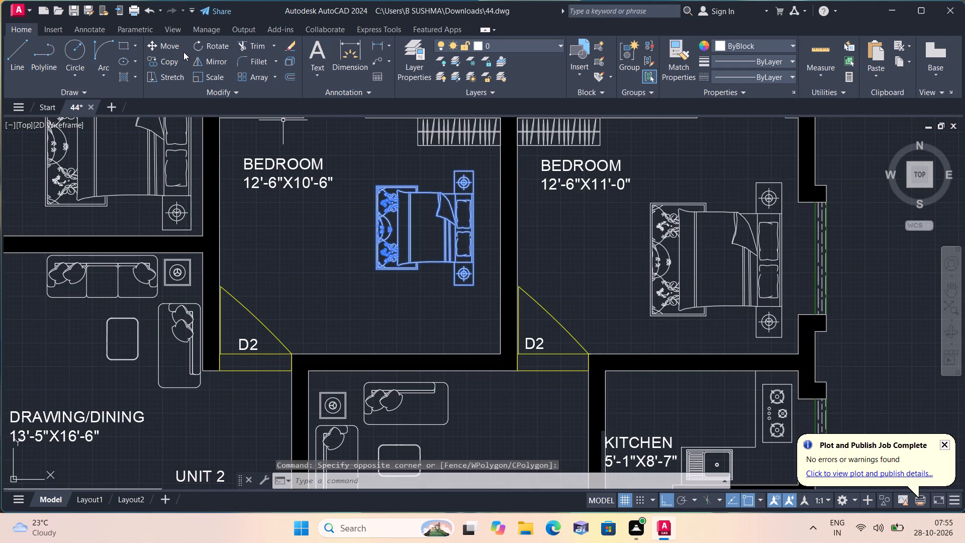
pyautogui.click(168, 44)
pyautogui.click(426, 214)
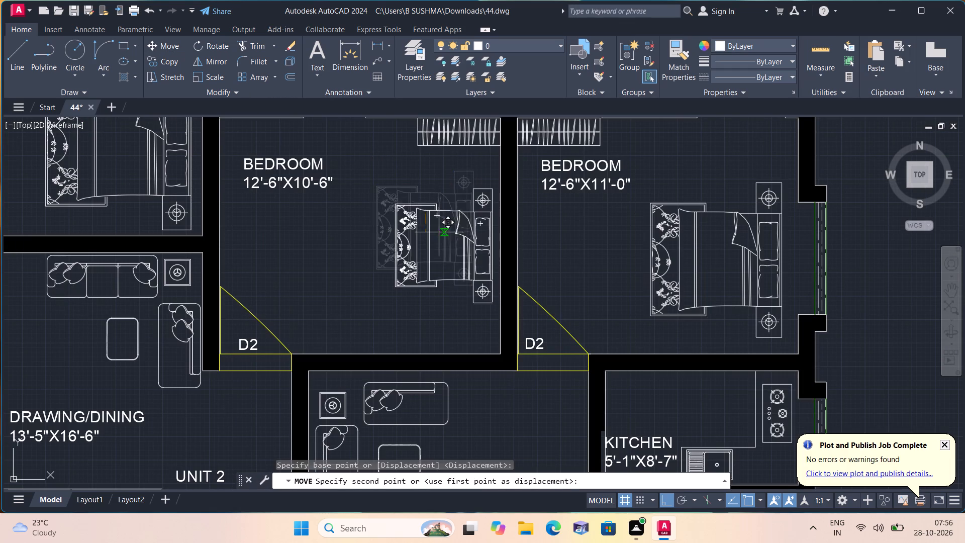
pyautogui.click(439, 234)
# Scale the bed in the 12'-6"X10'-6" bedroom up slightly about a point near its middle.
pyautogui.scroll(2, 486, 280)
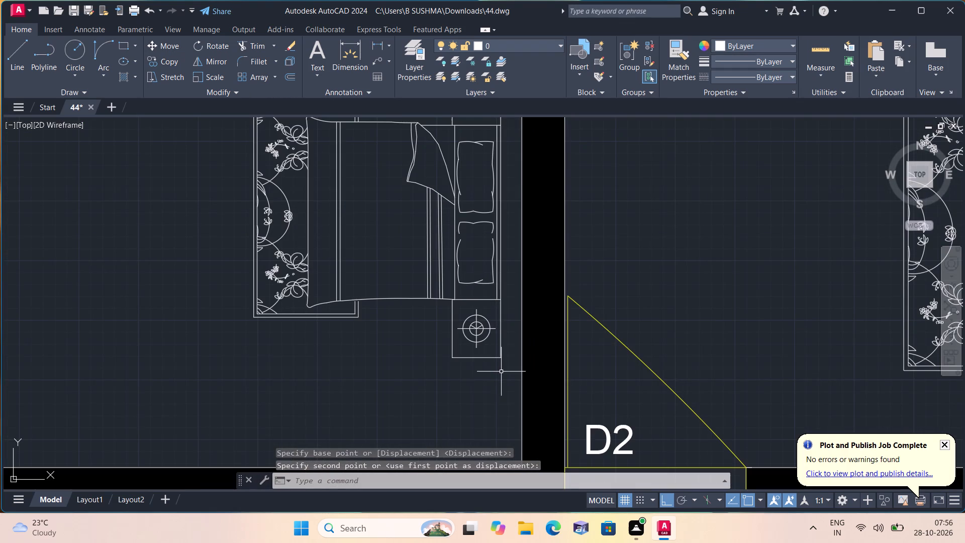
pyautogui.click(503, 373)
pyautogui.moveTo(353, 252); pyautogui.dragTo(406, 363, button='middle')
pyautogui.scroll(-1, 353, 252)
pyautogui.click(327, 229)
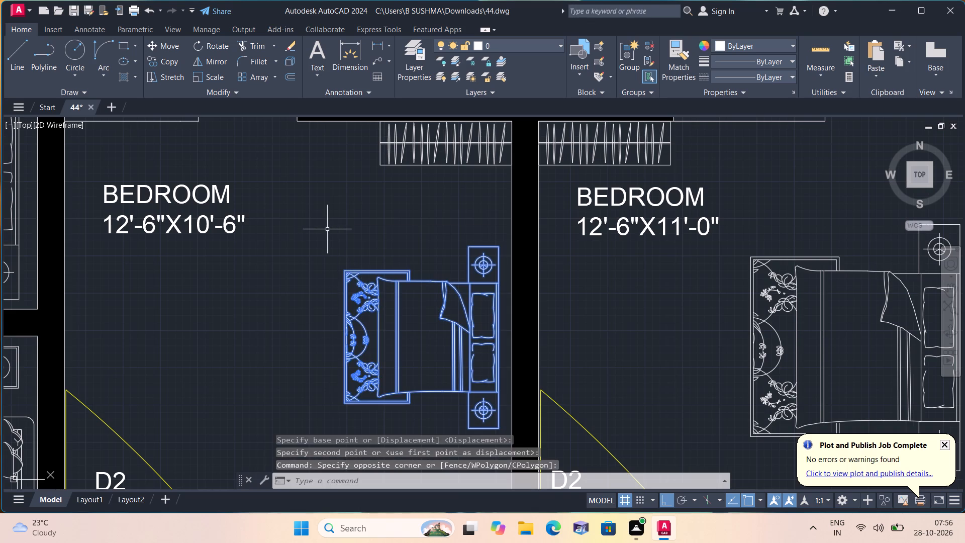
pyautogui.click(209, 74)
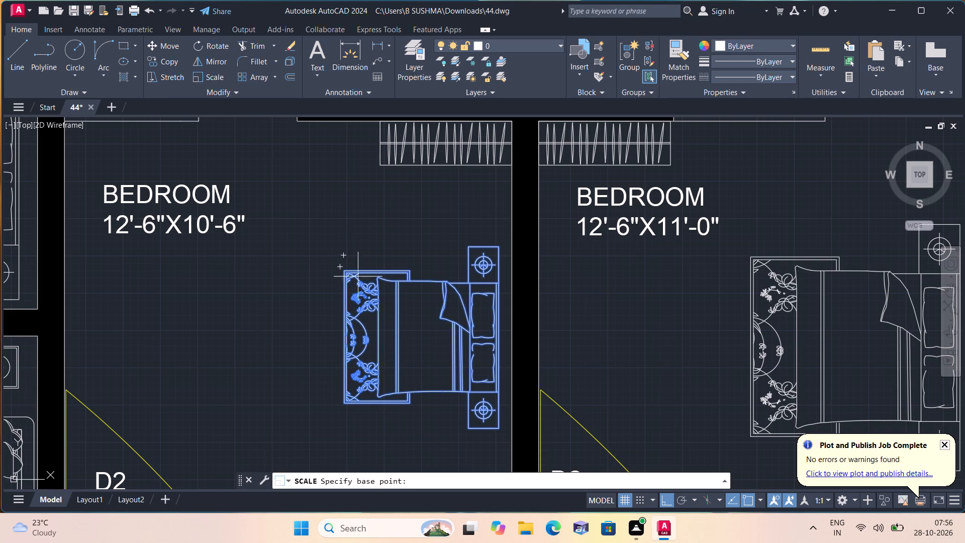
pyautogui.click(418, 343)
pyautogui.click(431, 248)
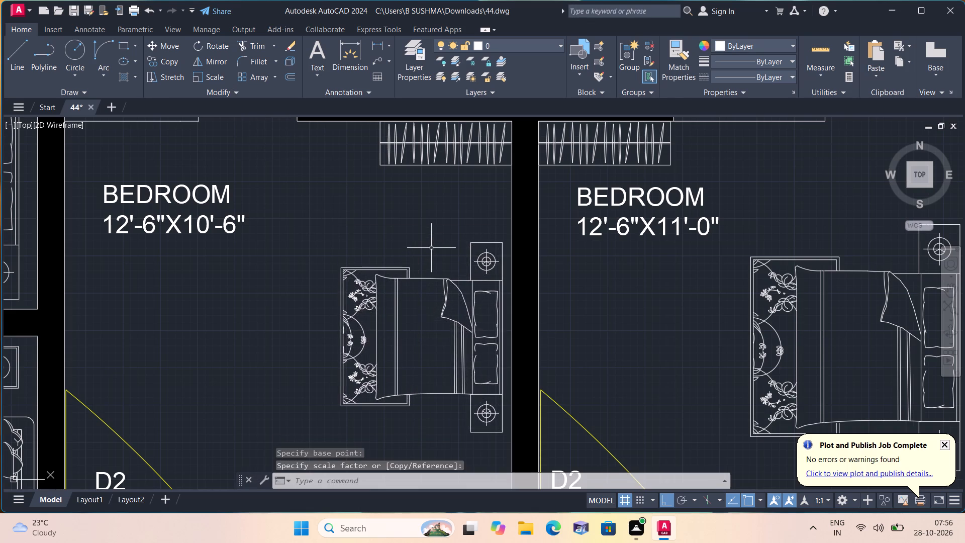
pyautogui.scroll(-1, 474, 332)
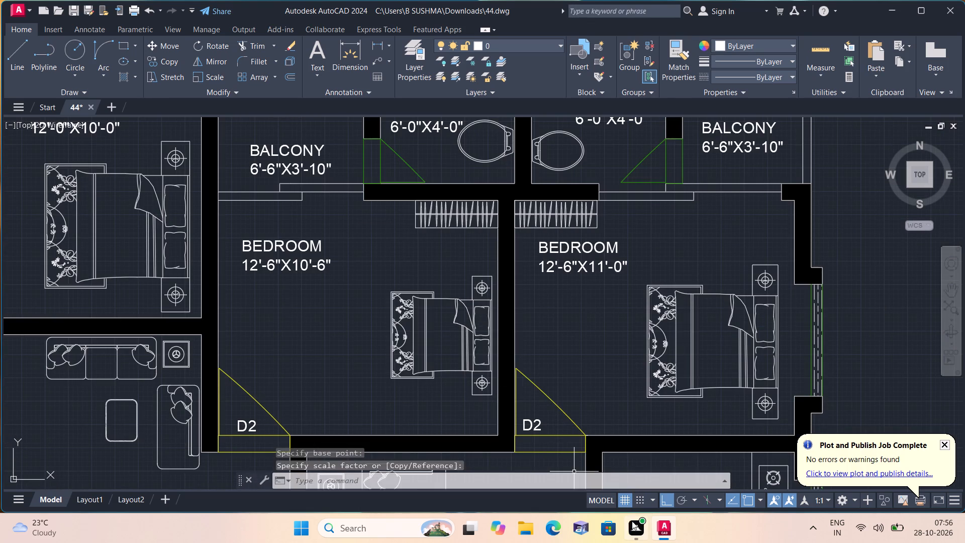